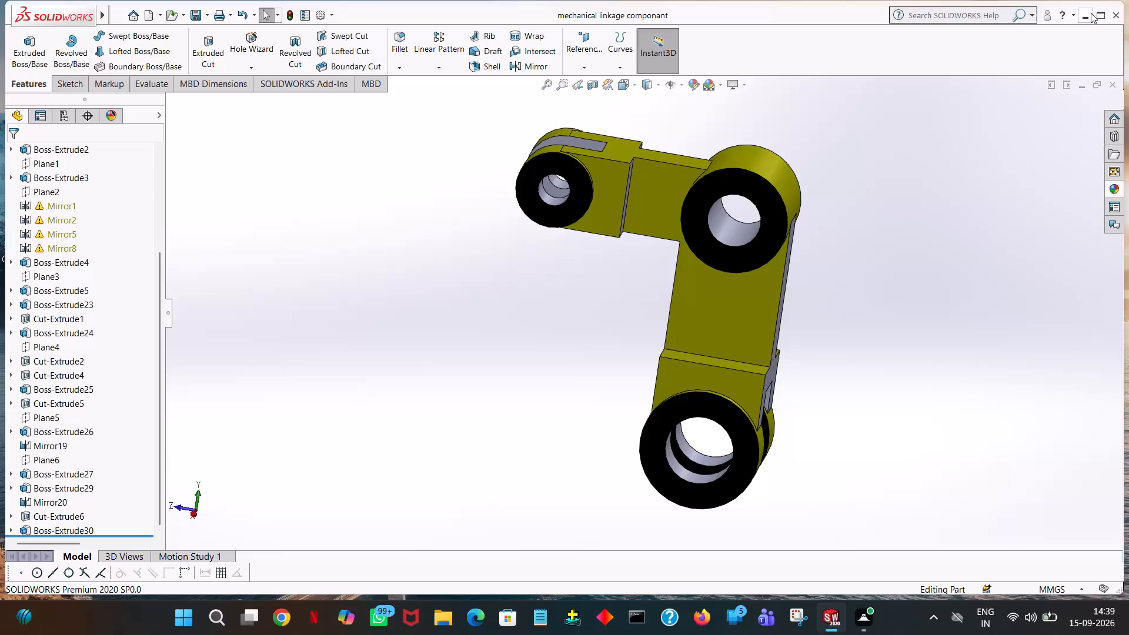
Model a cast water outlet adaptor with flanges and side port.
Close SOLIDWORKS along with the open mechanical linkage part.
left_click(1113, 12)
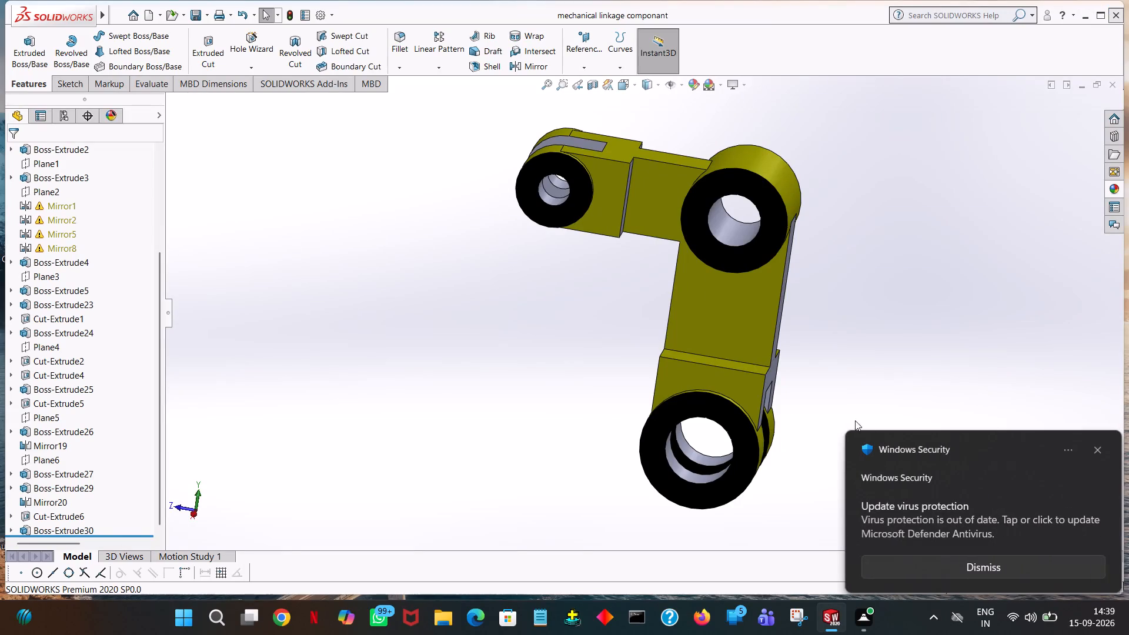
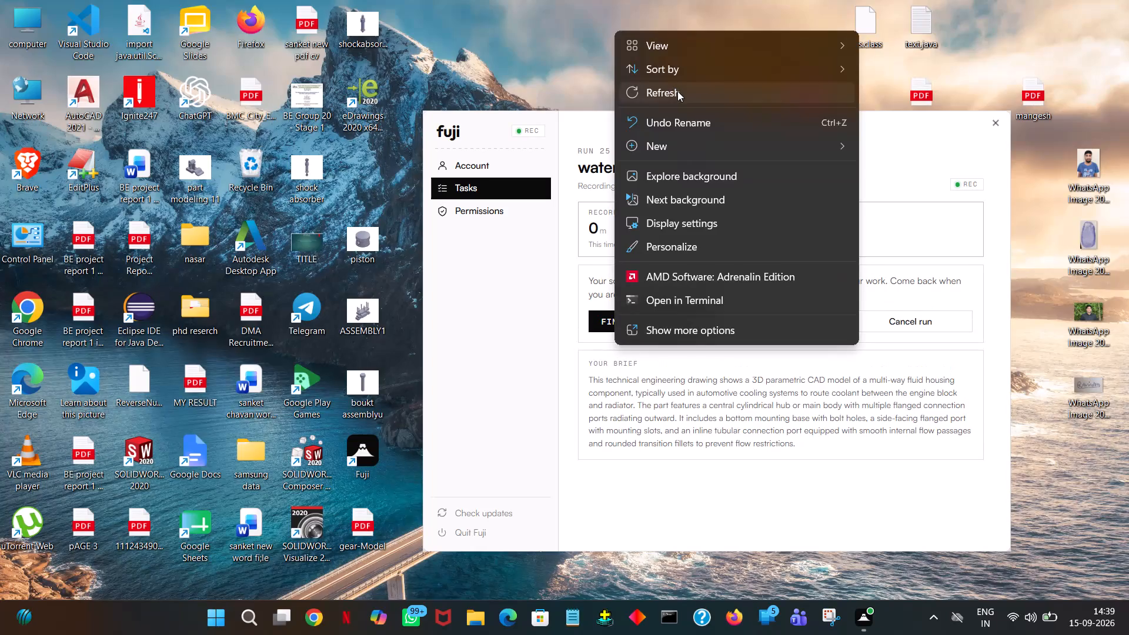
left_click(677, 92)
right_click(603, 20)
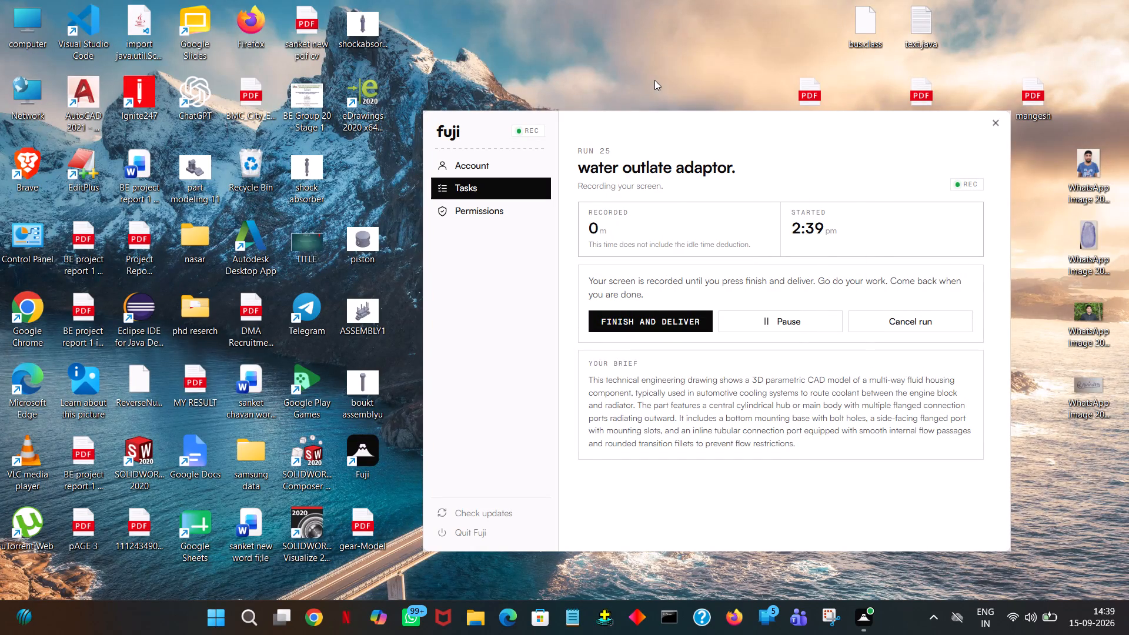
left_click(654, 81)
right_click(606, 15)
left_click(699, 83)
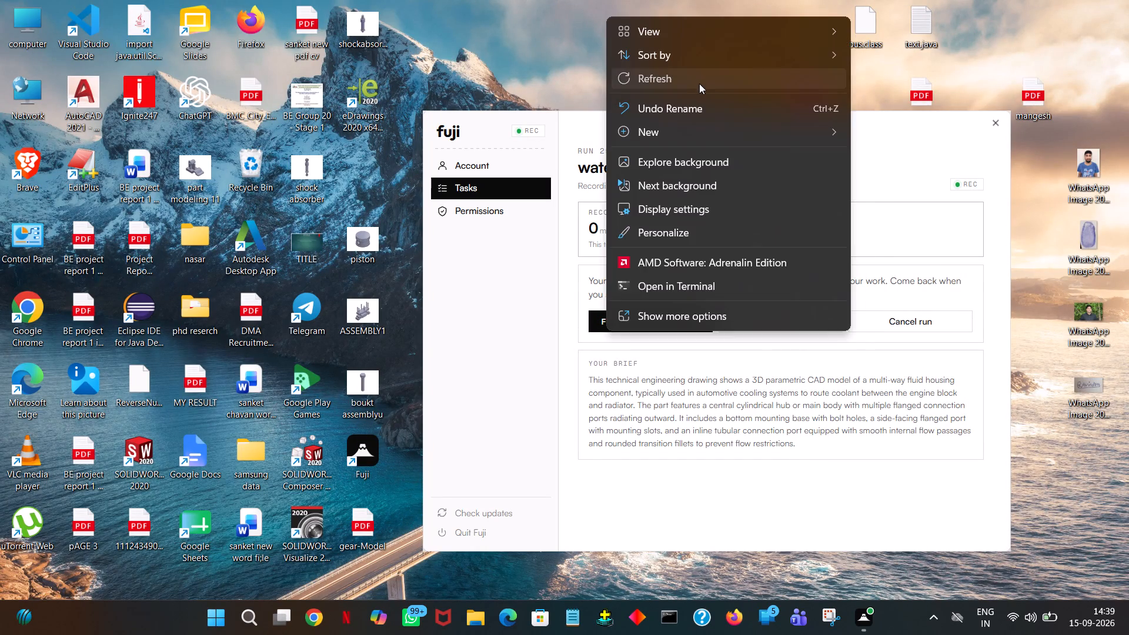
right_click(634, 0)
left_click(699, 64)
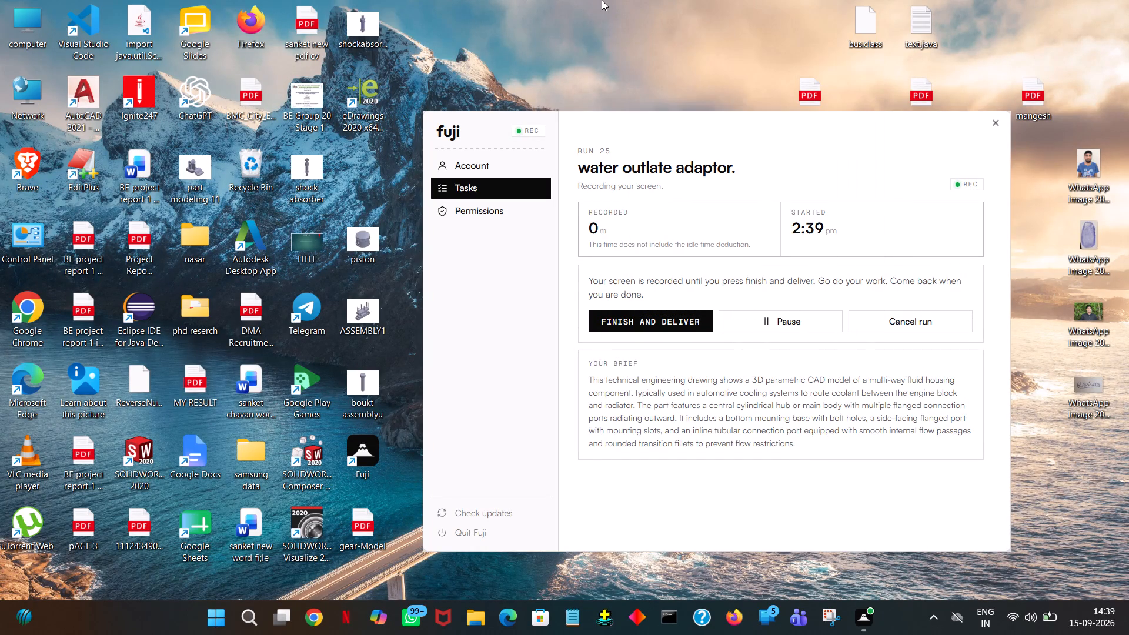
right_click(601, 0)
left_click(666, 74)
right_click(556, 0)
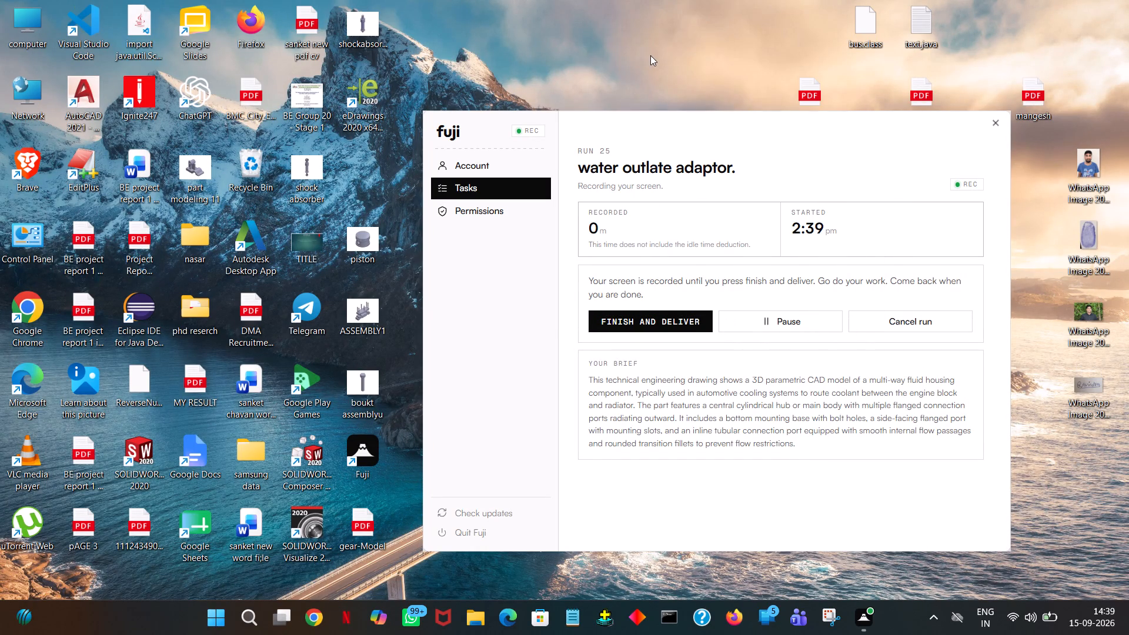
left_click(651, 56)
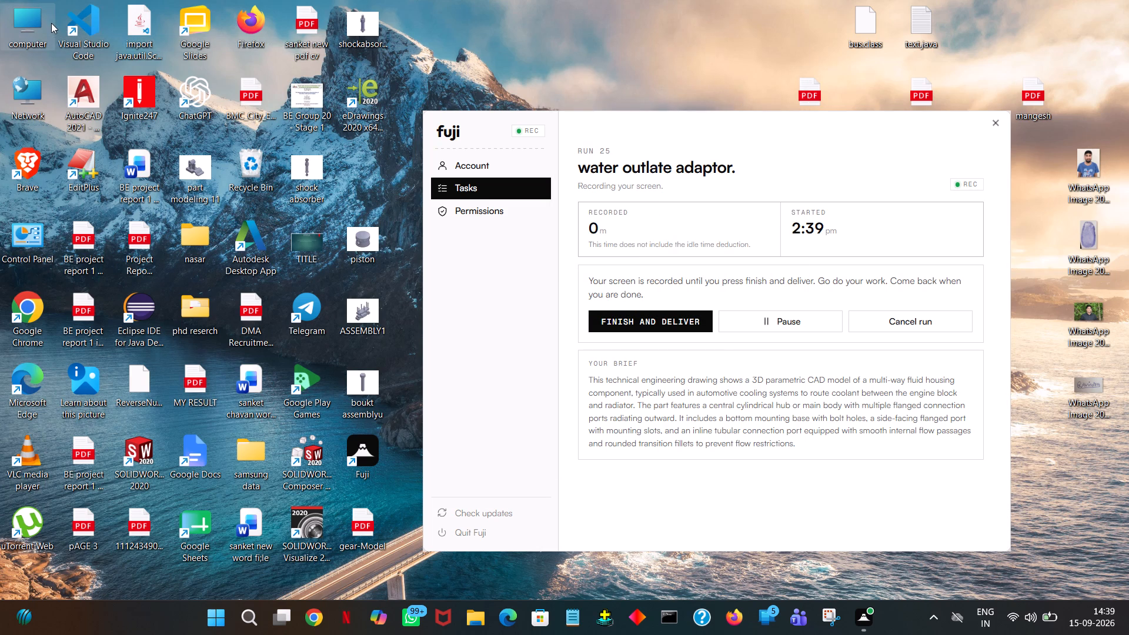
Browse the computer's drives in File Explorer and open New Volume (E:).
double_click(51, 23)
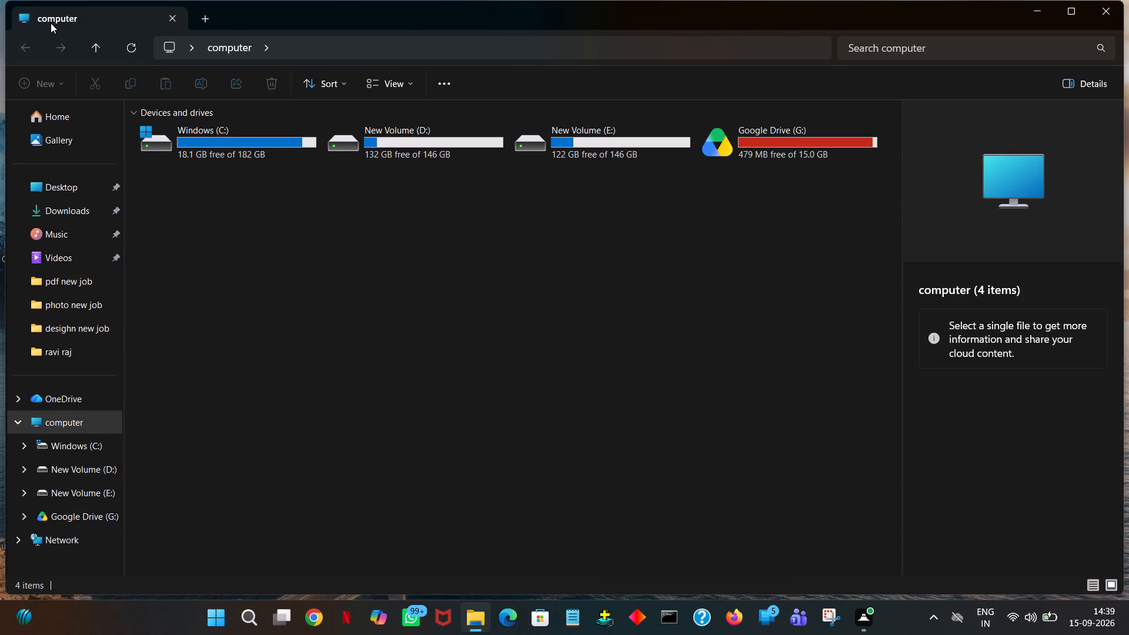
key("Return")
double_click(613, 146)
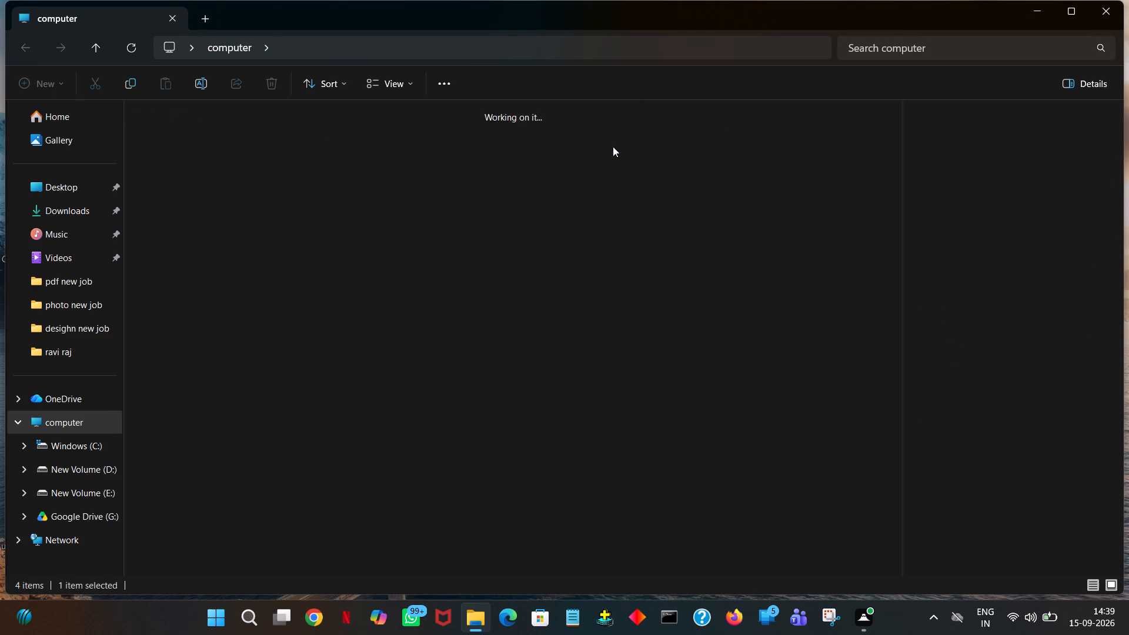
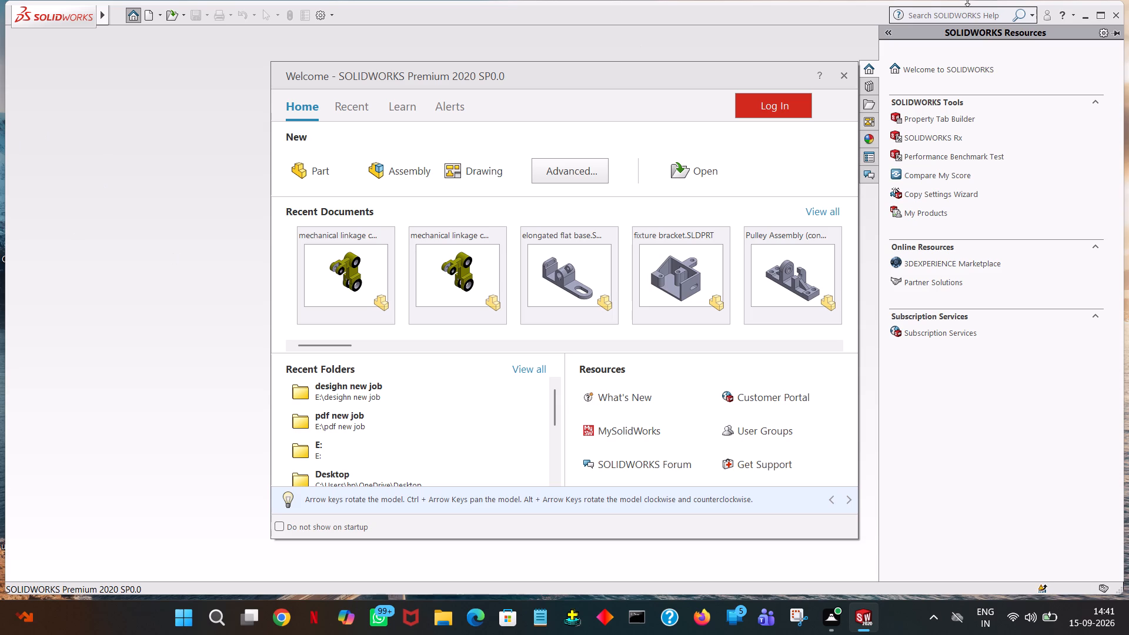
Create a new part document.
left_click(326, 170)
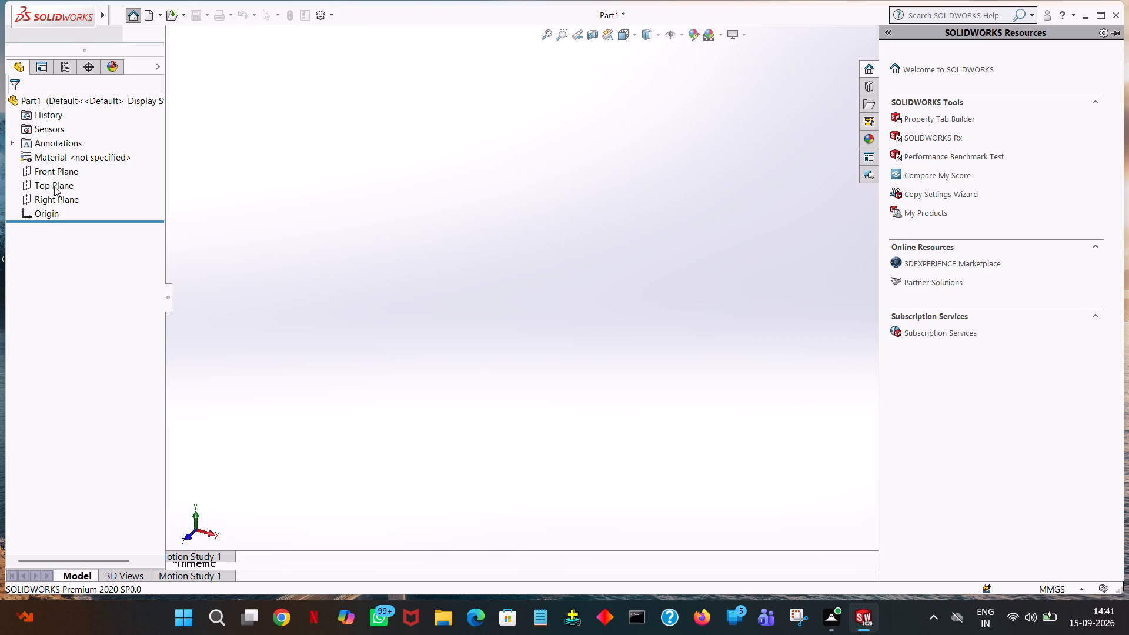
Sketch a circle of 50 mm radius centred on the origin on the Top Plane.
left_click(55, 185)
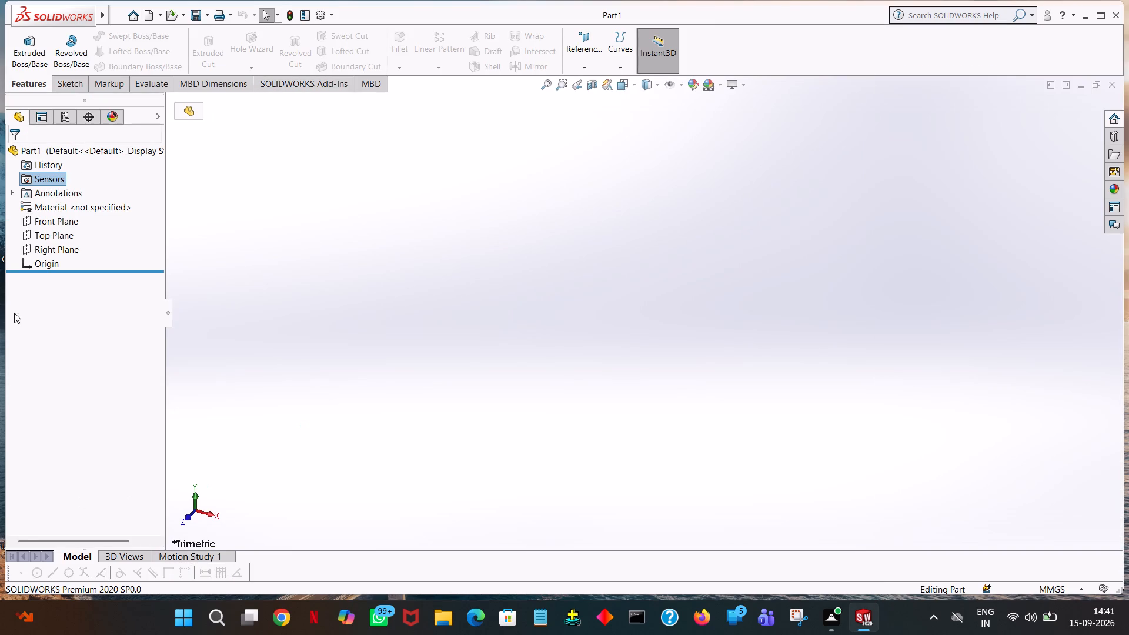
left_click(61, 235)
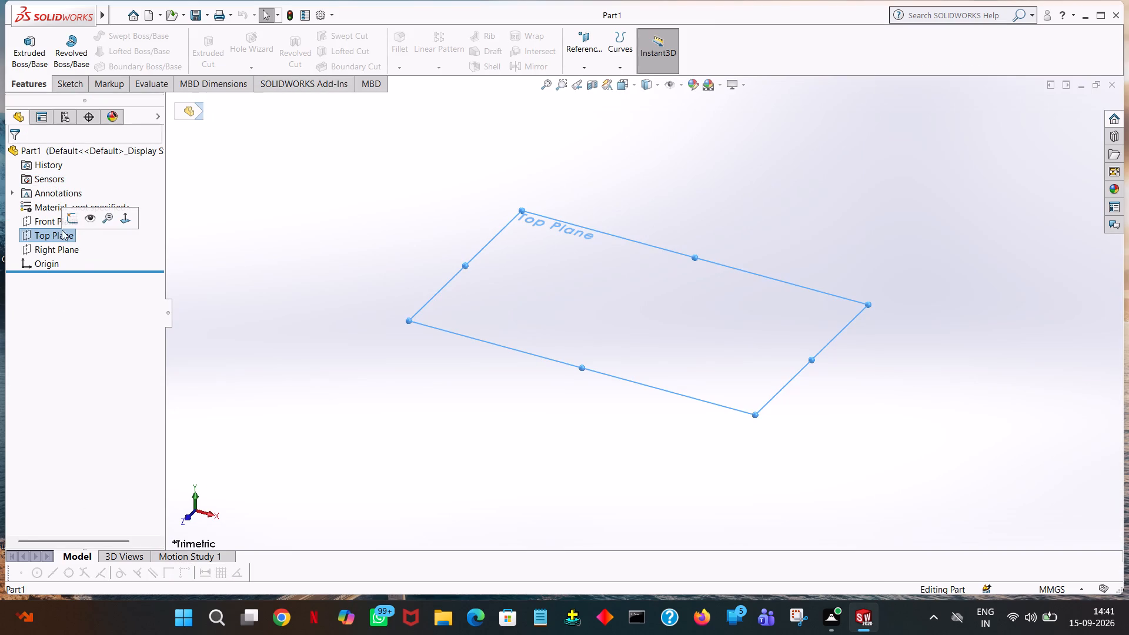
left_click(74, 215)
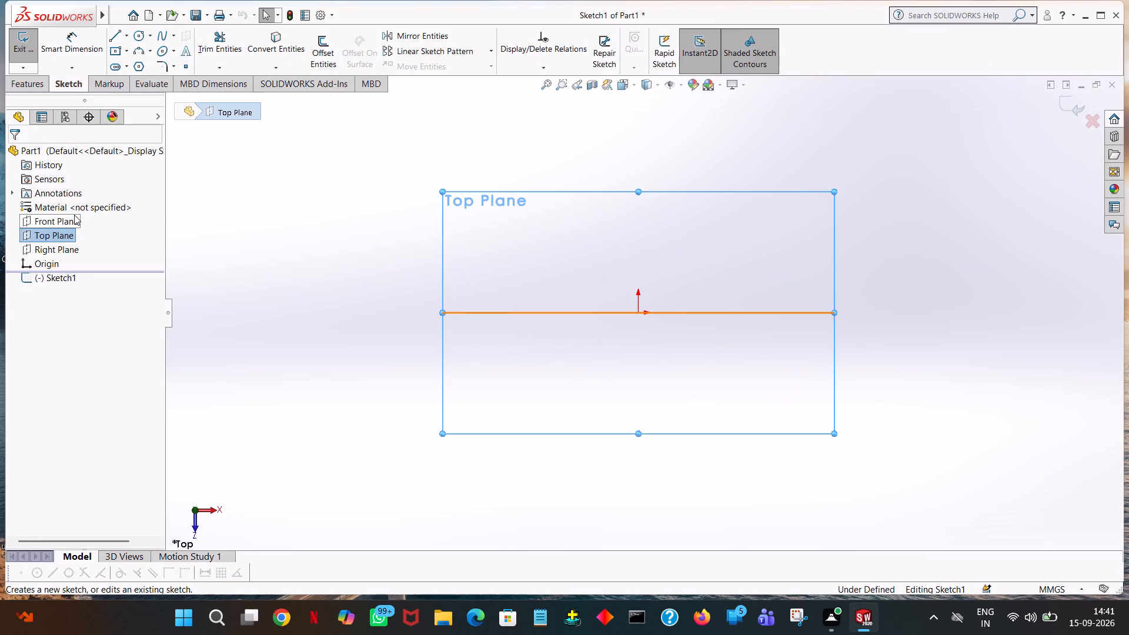
left_click(139, 35)
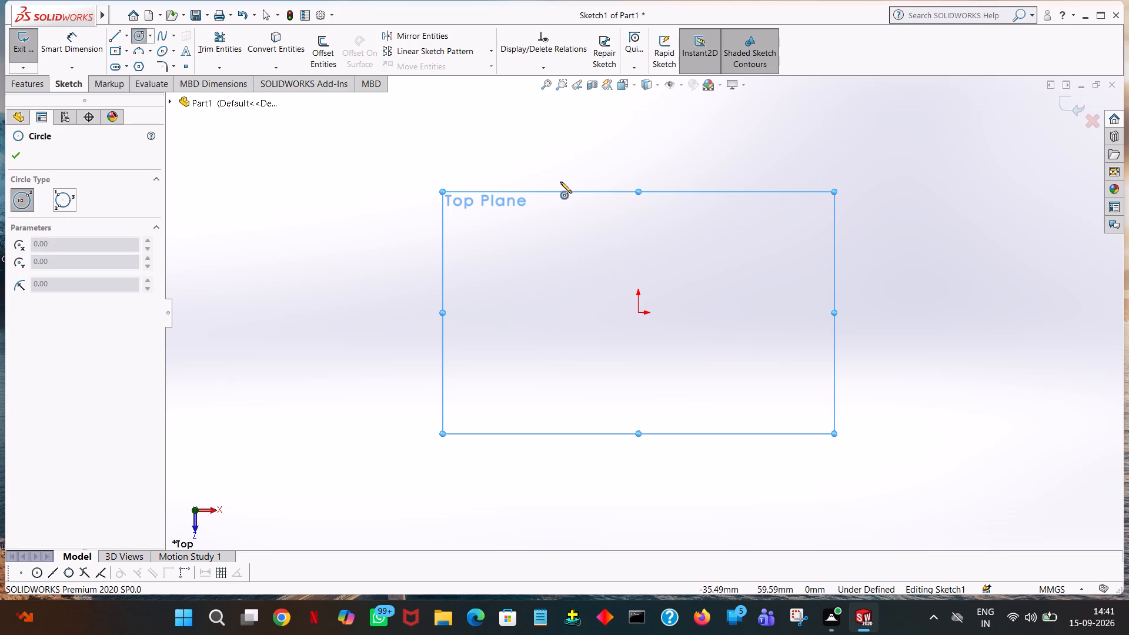
left_click(639, 312)
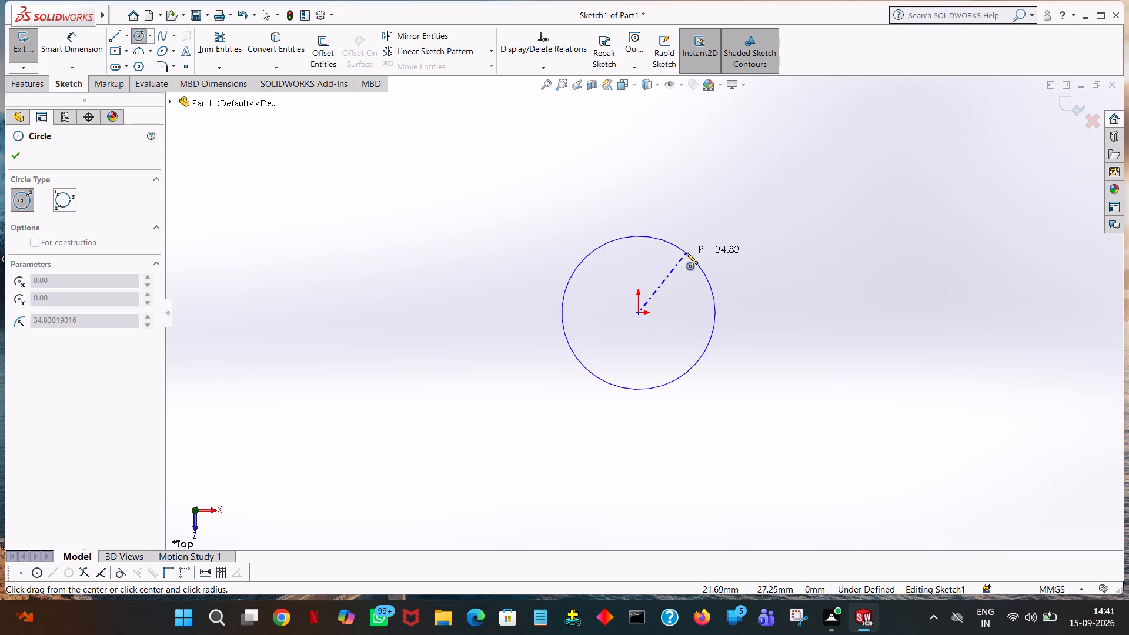
left_click(686, 252)
type("50")
key("Return")
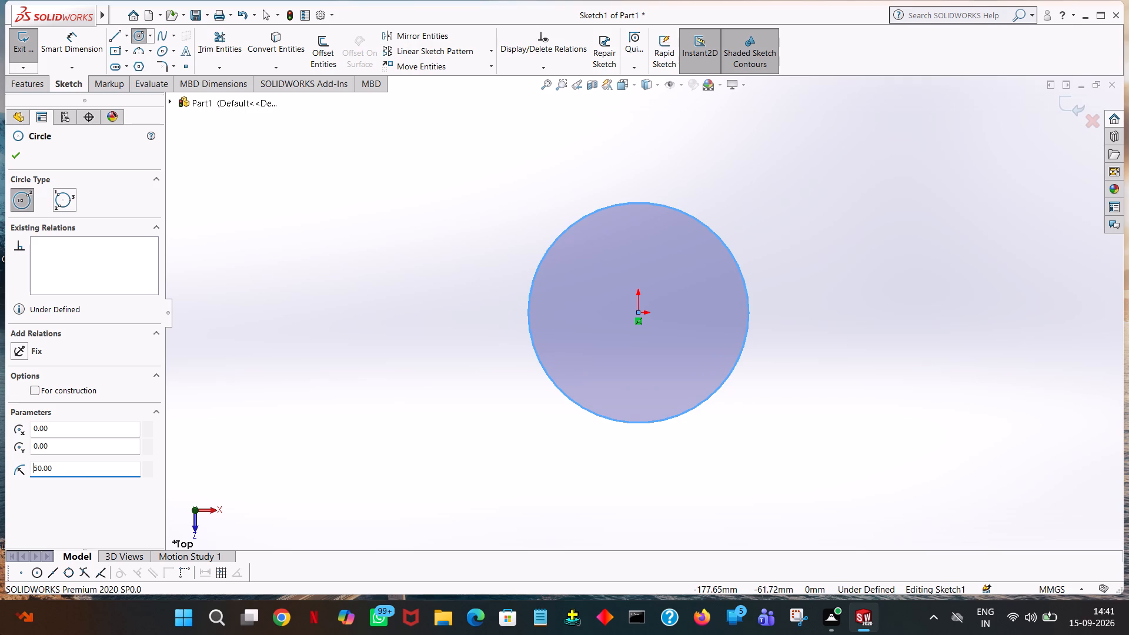
left_click(11, 157)
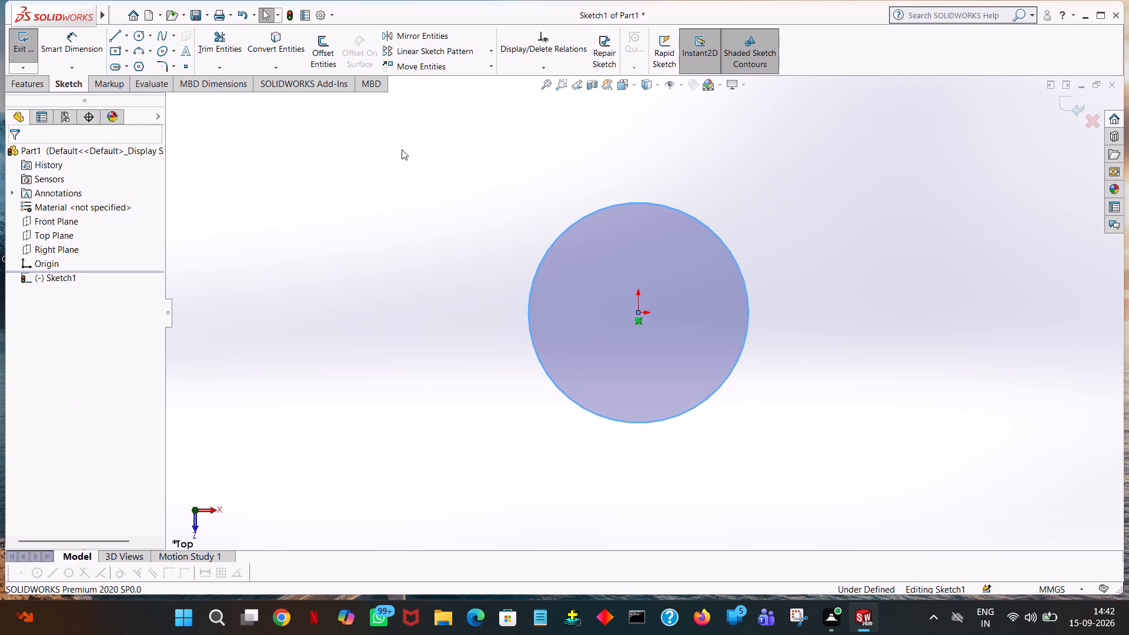
left_click(415, 153)
Dimension the circle's diameter as 100 mm.
left_click(59, 42)
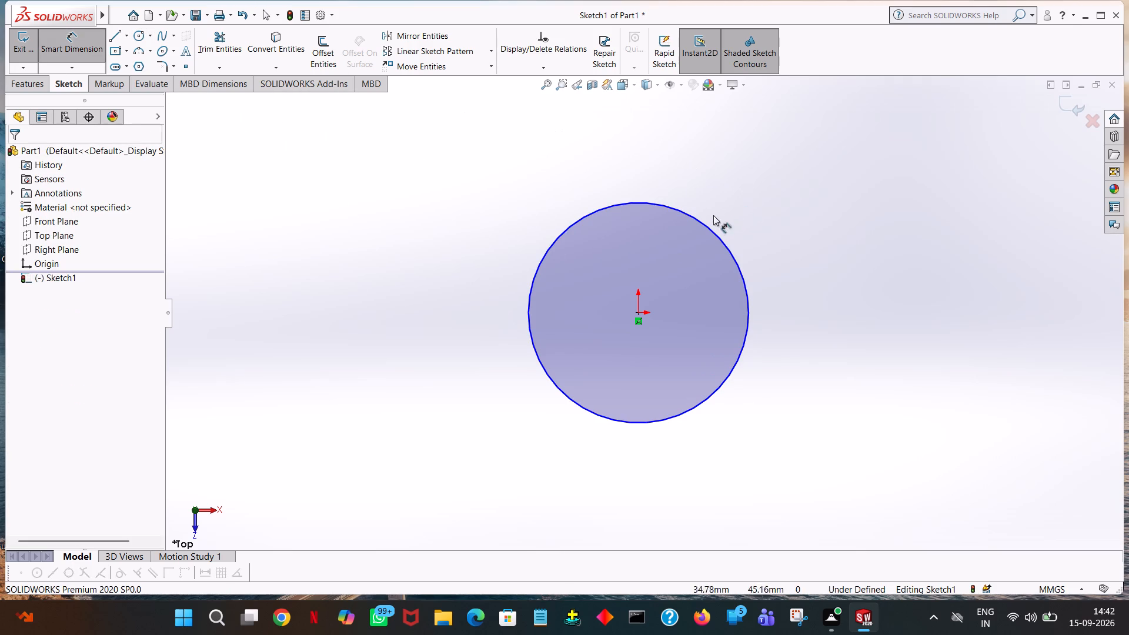
left_click(706, 228)
left_click(866, 199)
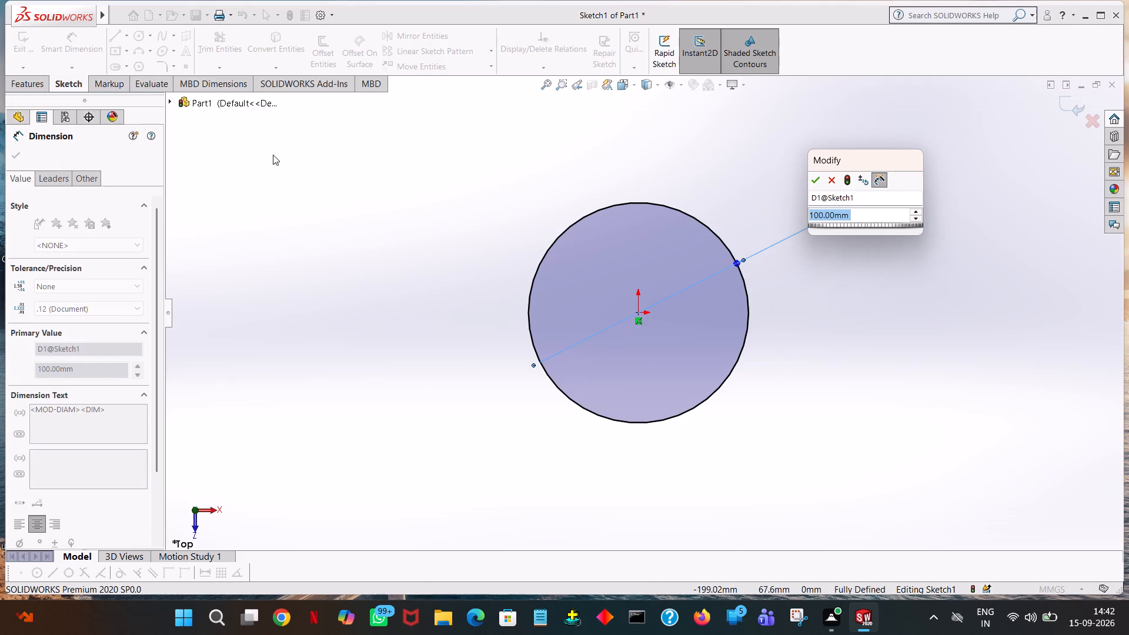
left_click(811, 181)
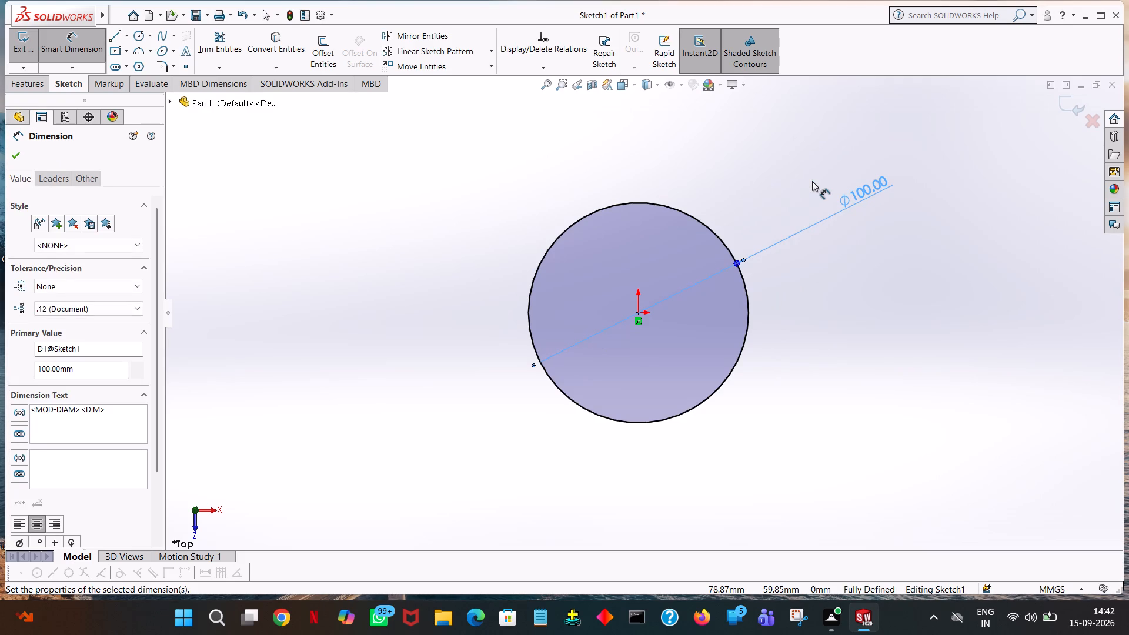
Extrude the circle as a blind boss 10 mm thick to form the flange disc.
left_click(22, 86)
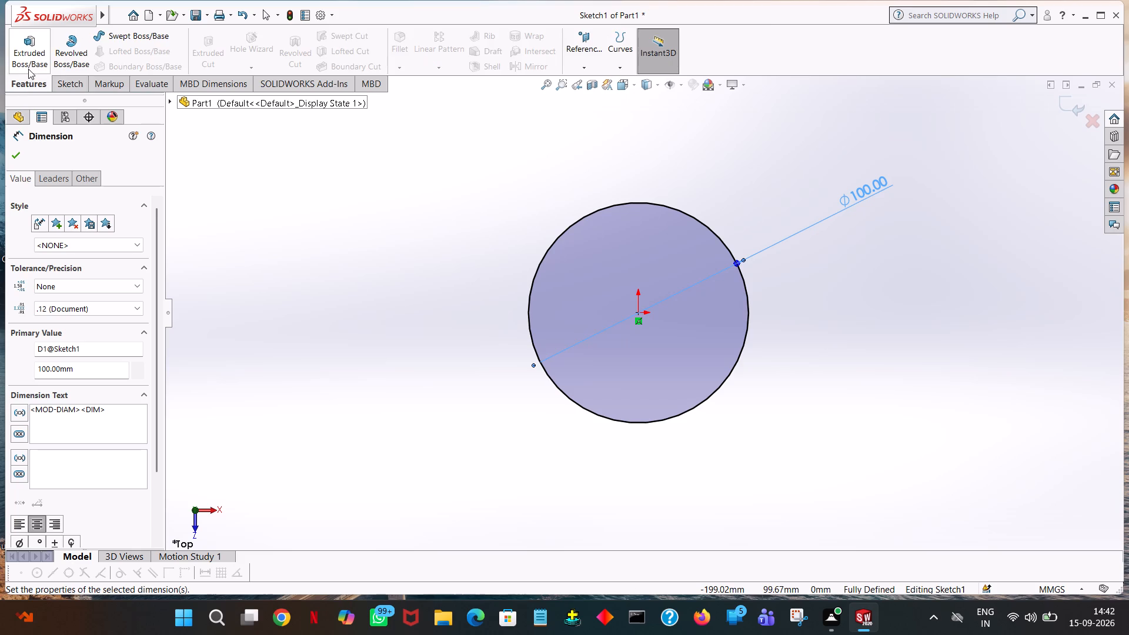
left_click(29, 66)
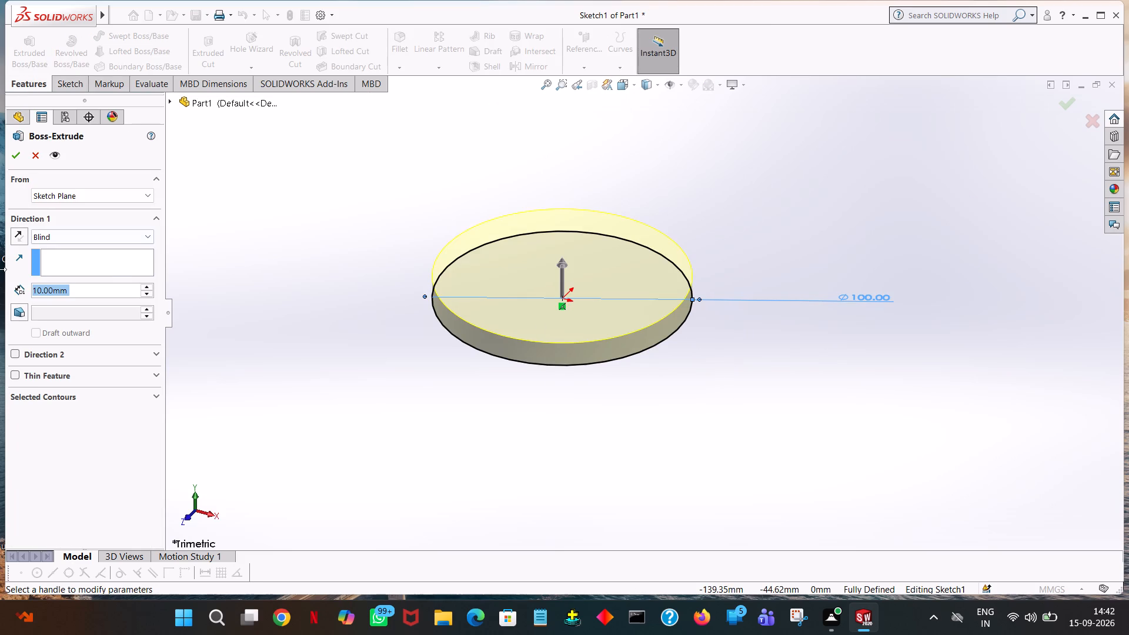
left_click(14, 156)
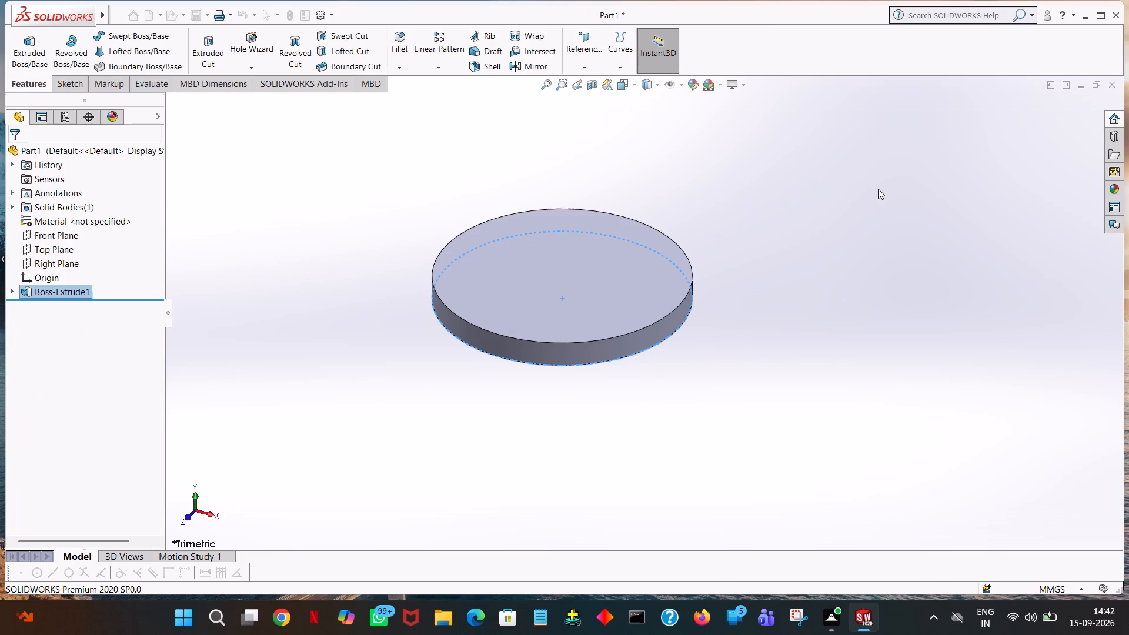
left_click(881, 190)
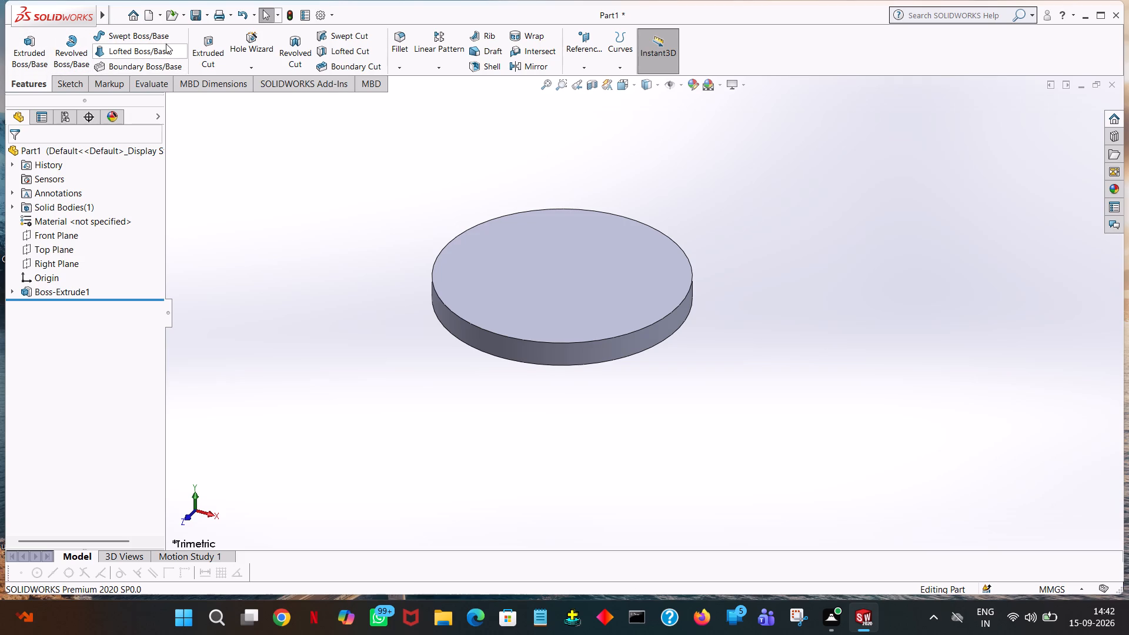
Start an extruded-cut sketch on the disc's top face and draw a 40 mm radius circle centred on the origin.
left_click(201, 45)
left_click(593, 262)
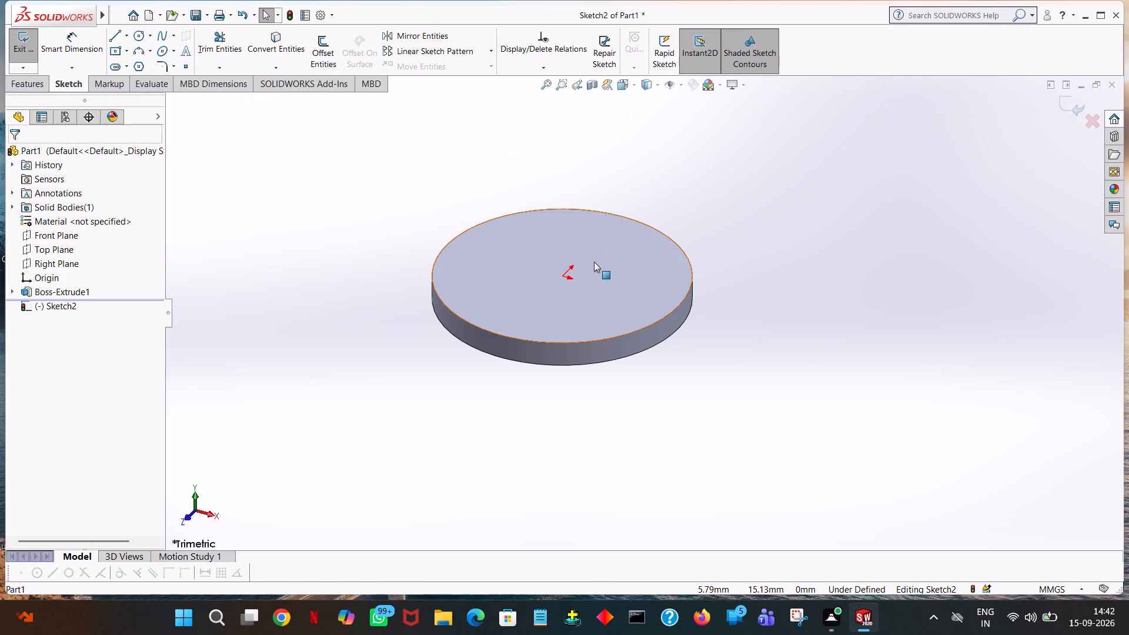
left_click(141, 38)
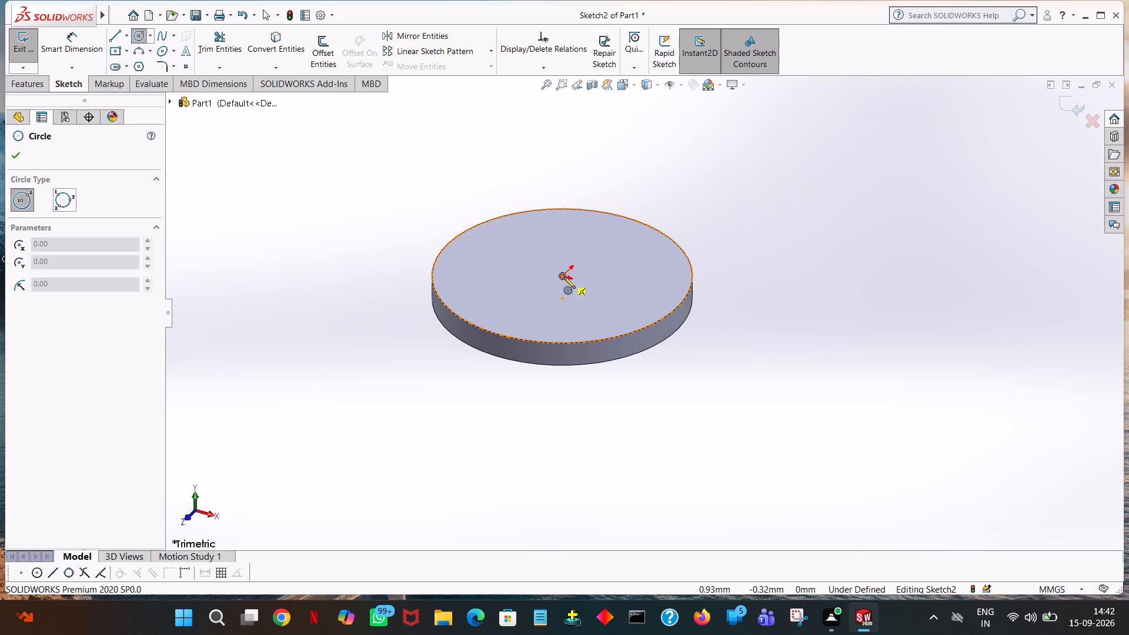
left_click(562, 276)
left_click(614, 232)
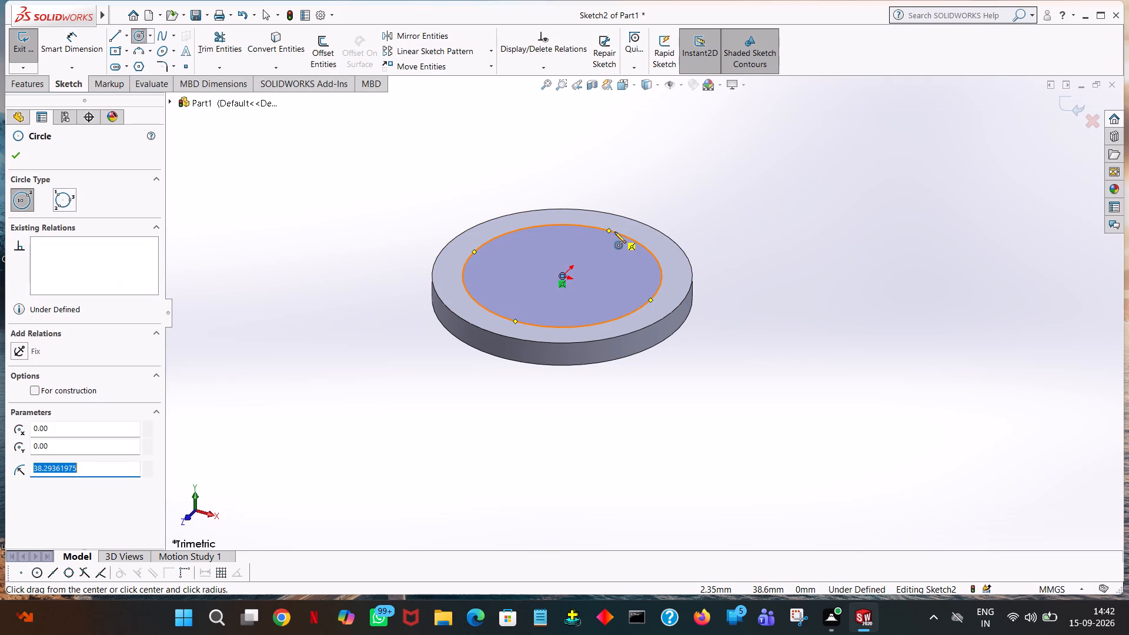
type("40")
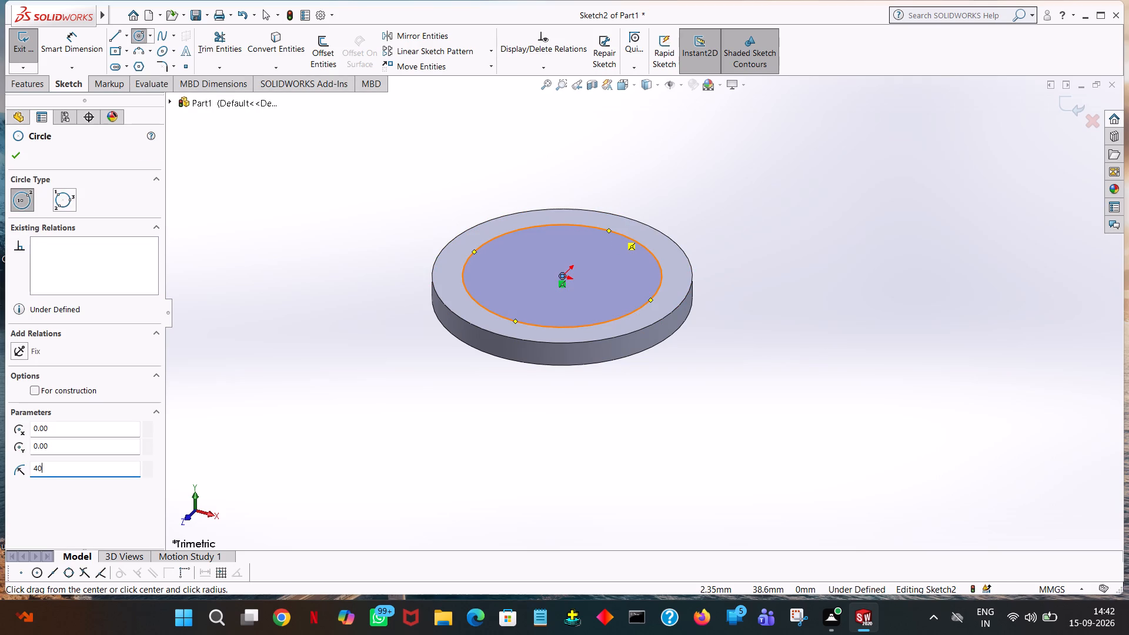
key("Return")
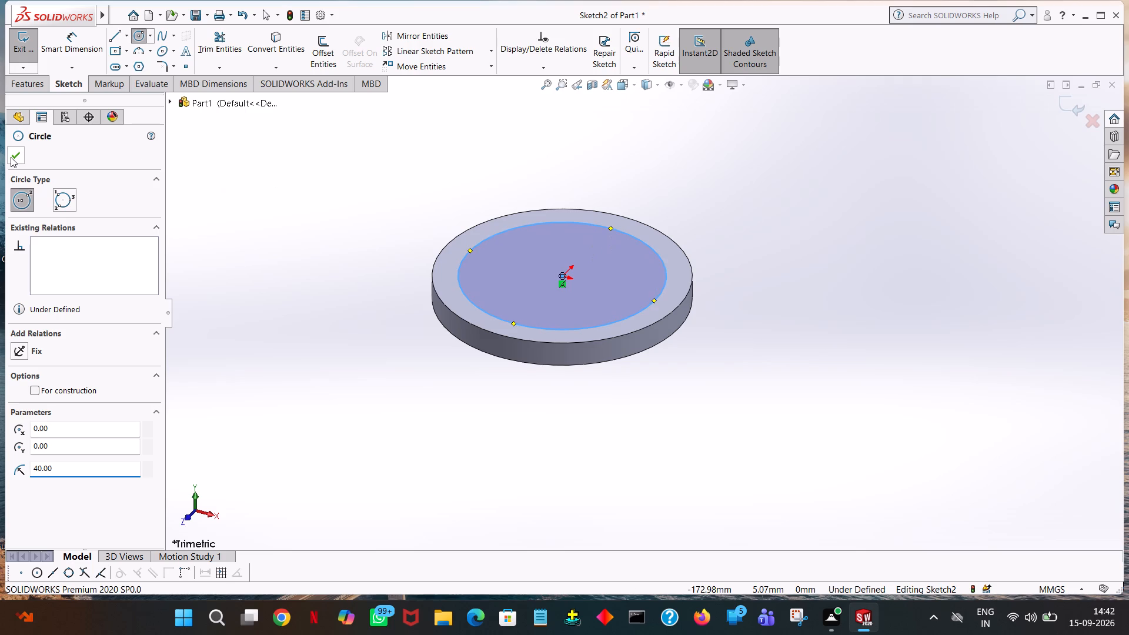
left_click(11, 157)
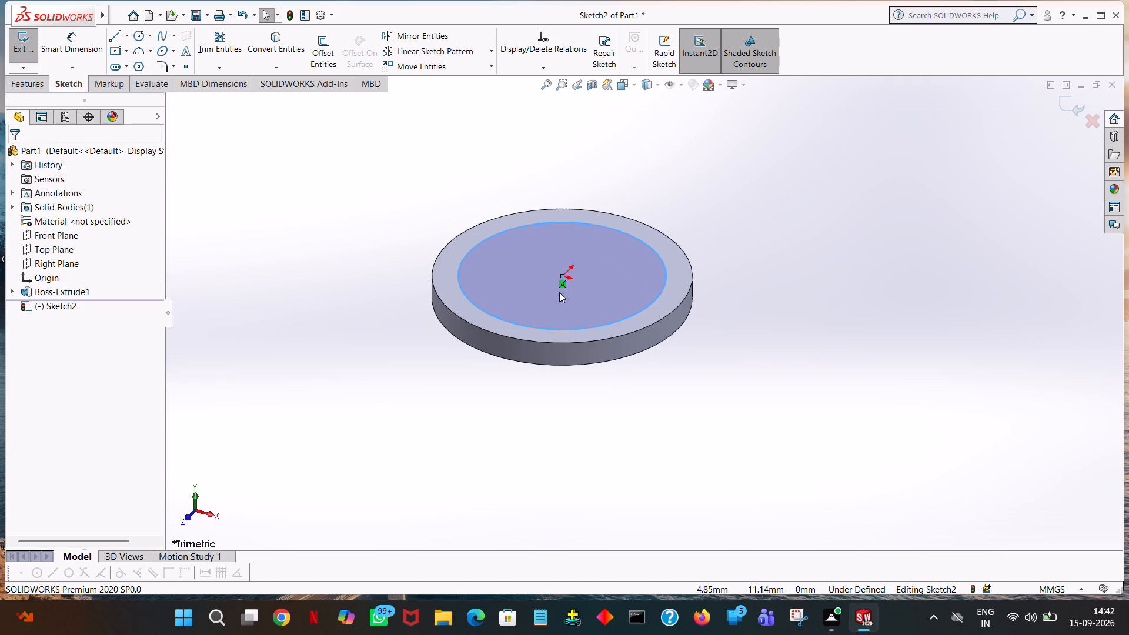
Sketch a 5 mm radius hole circle centred on the upper quadrant point of the 40 mm radius circle.
key("space")
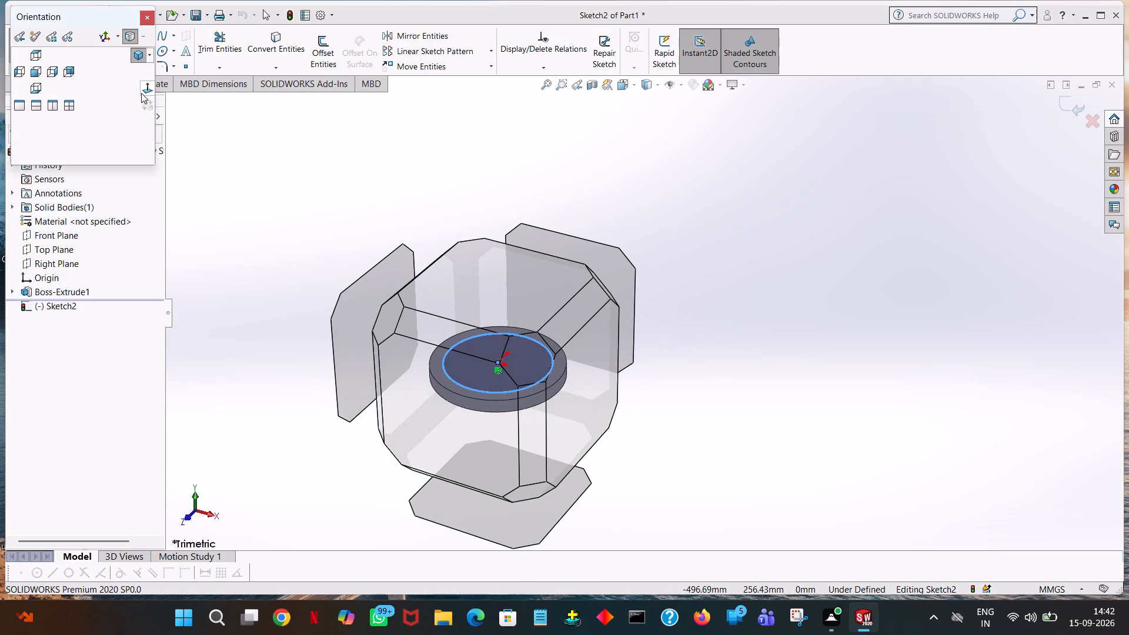
left_click(143, 91)
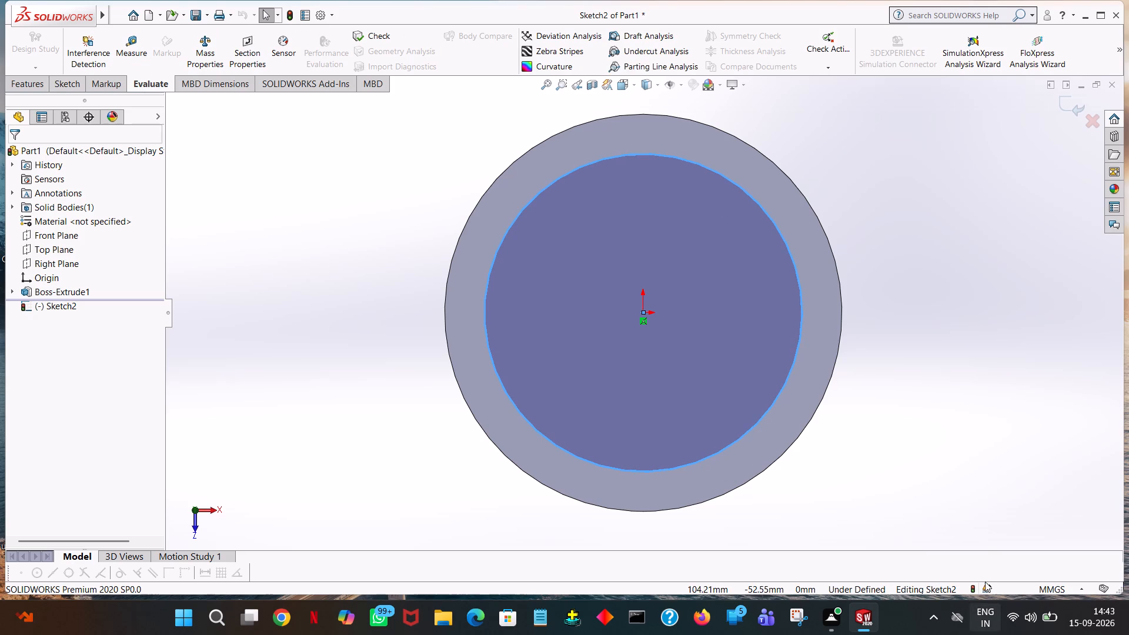
left_click(76, 85)
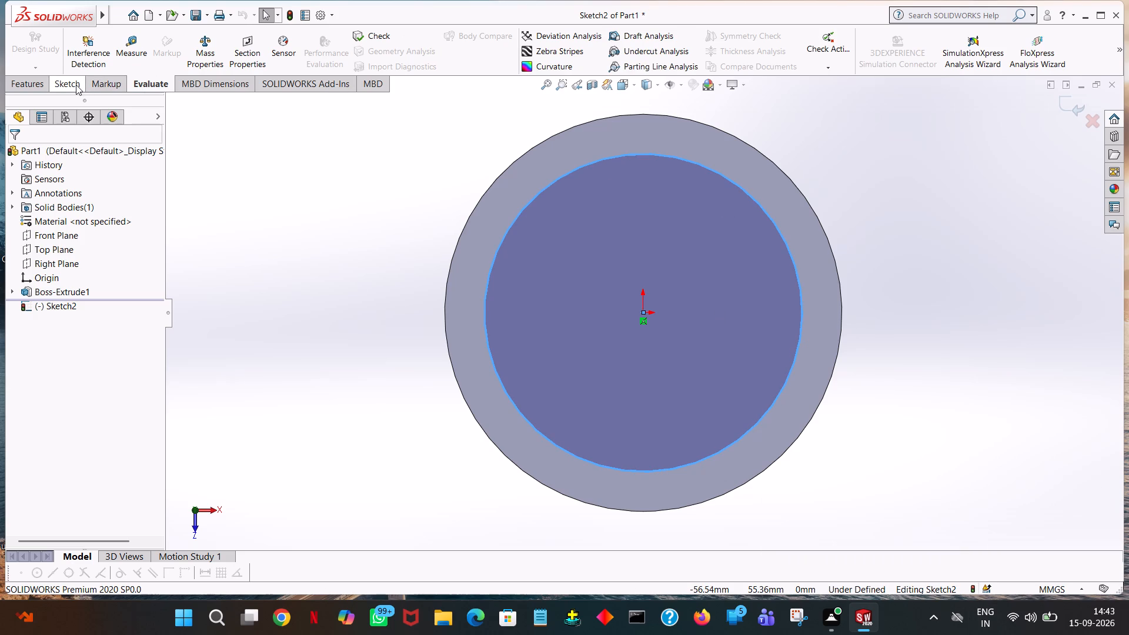
left_click(136, 36)
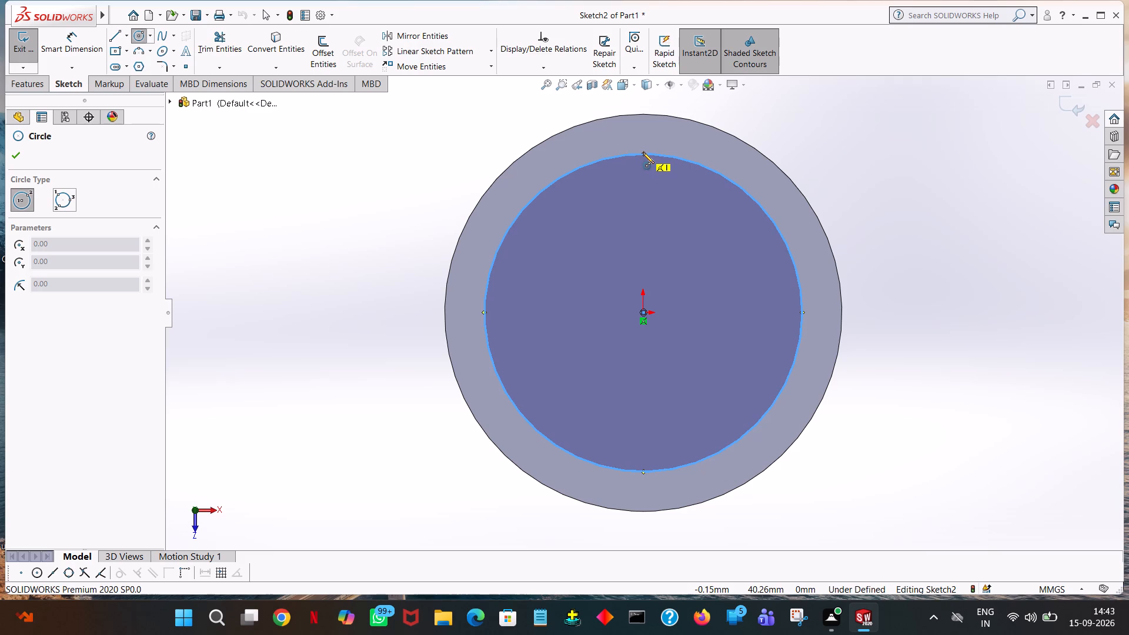
left_click(643, 152)
left_click(657, 142)
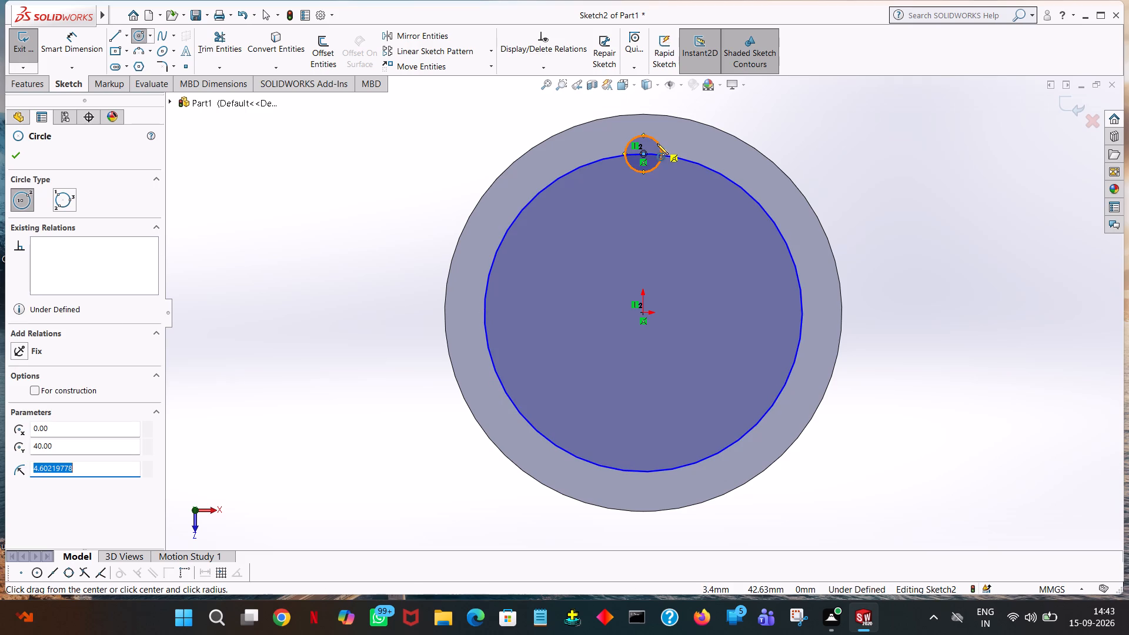
key("5")
key("Return")
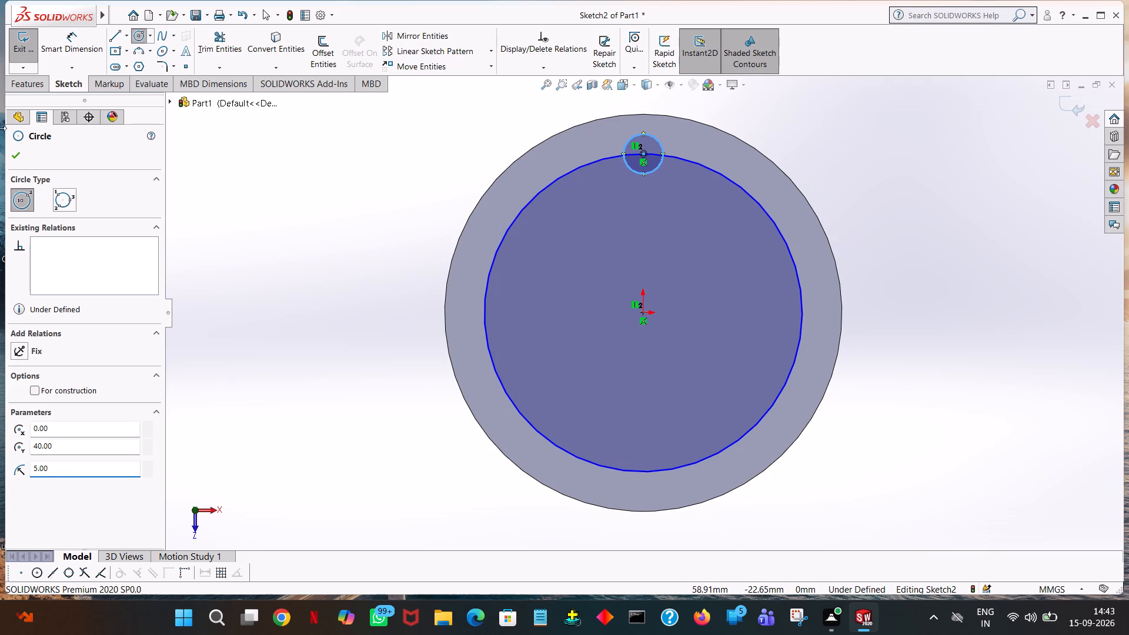
left_click(15, 161)
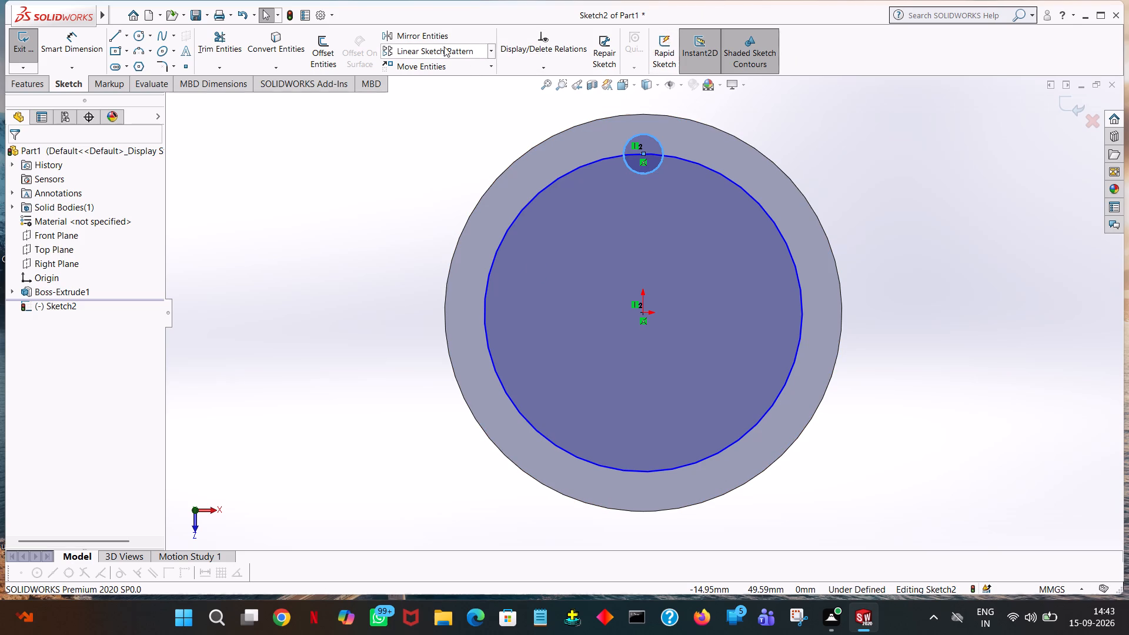
Pattern the small hole circle circularly about the origin with 4 equally spaced instances over 360 degrees.
left_click(495, 52)
left_click(444, 80)
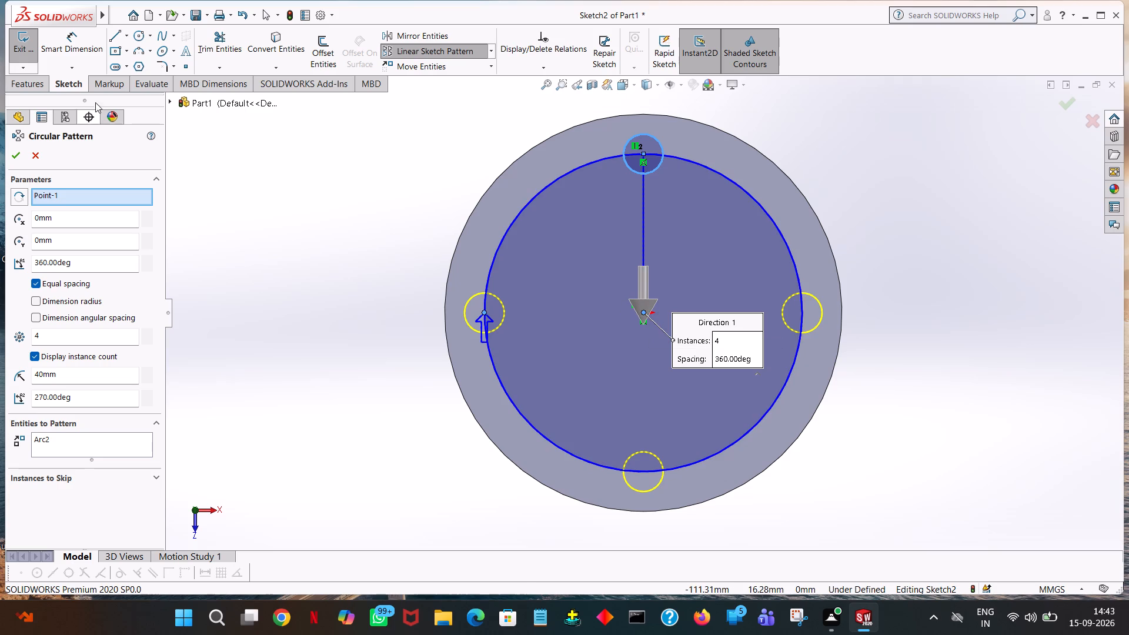
double_click(82, 340)
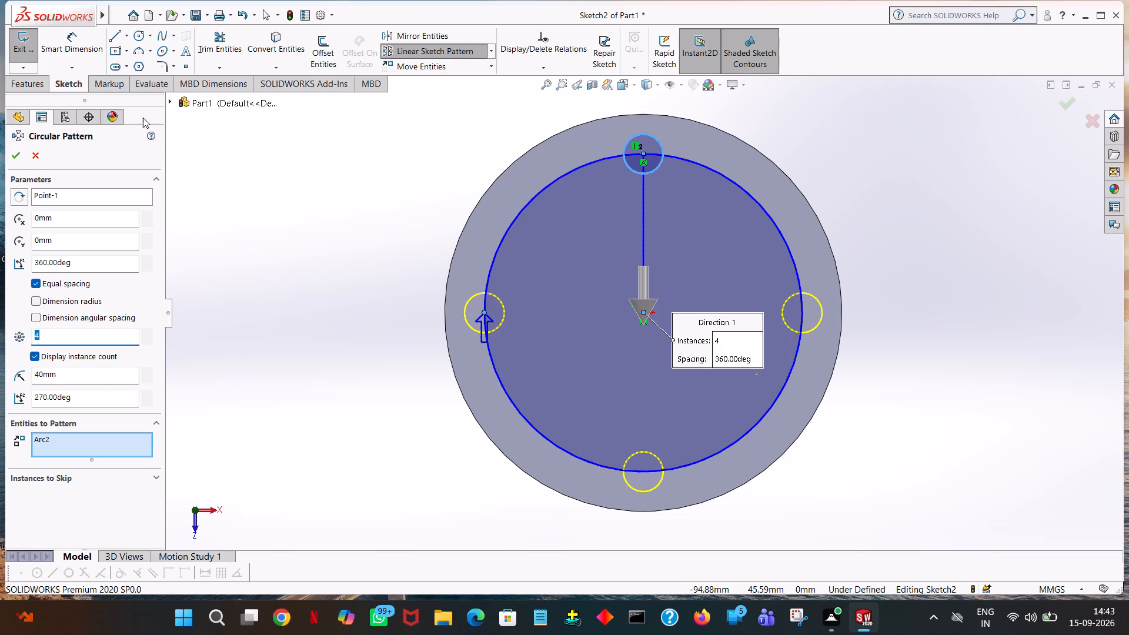
left_click(21, 156)
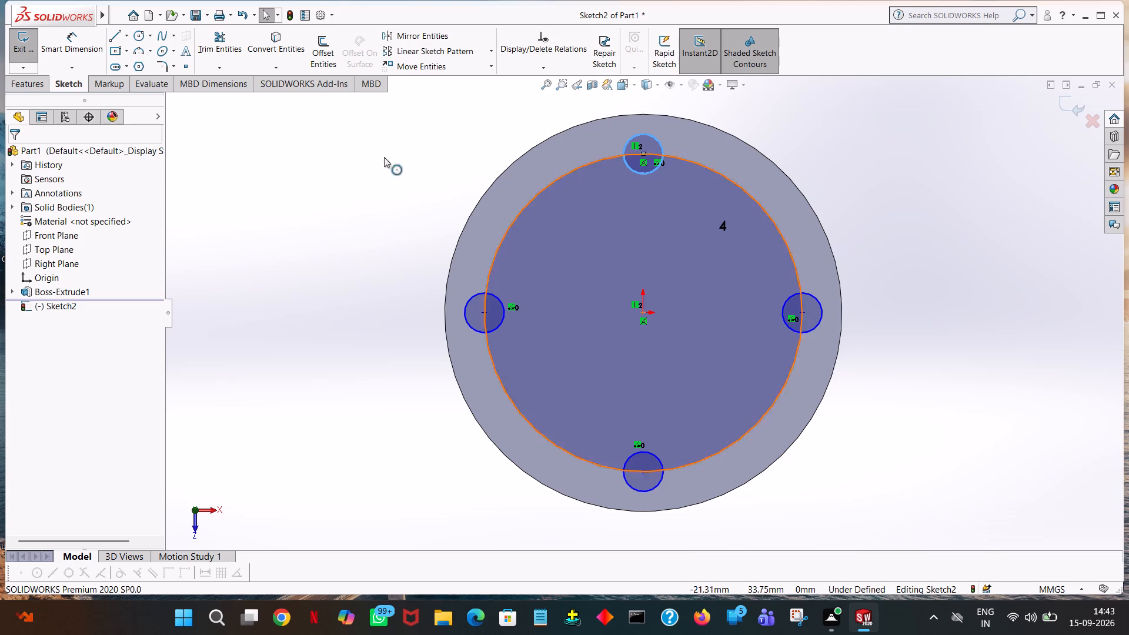
Cut-extrude the four small hole circles through the flange disc, selecting both halves of each as contours, blind 10 mm deep.
left_click(27, 85)
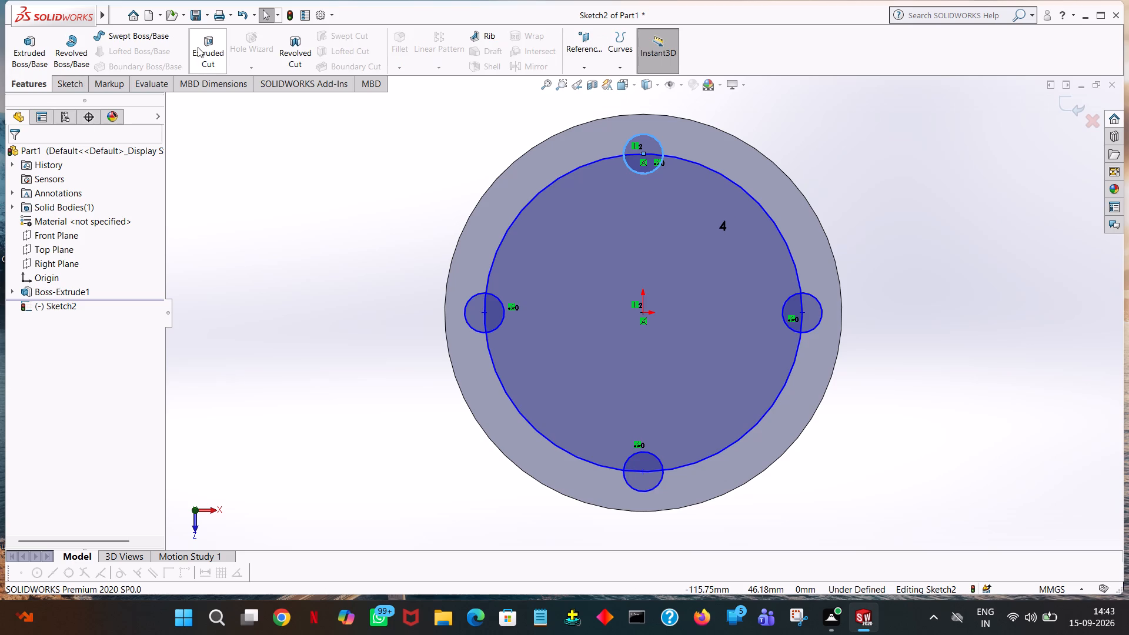
left_click(198, 47)
middle_click(854, 452)
middle_click_drag(855, 452, 846, 365)
middle_click_drag(847, 464, 843, 345)
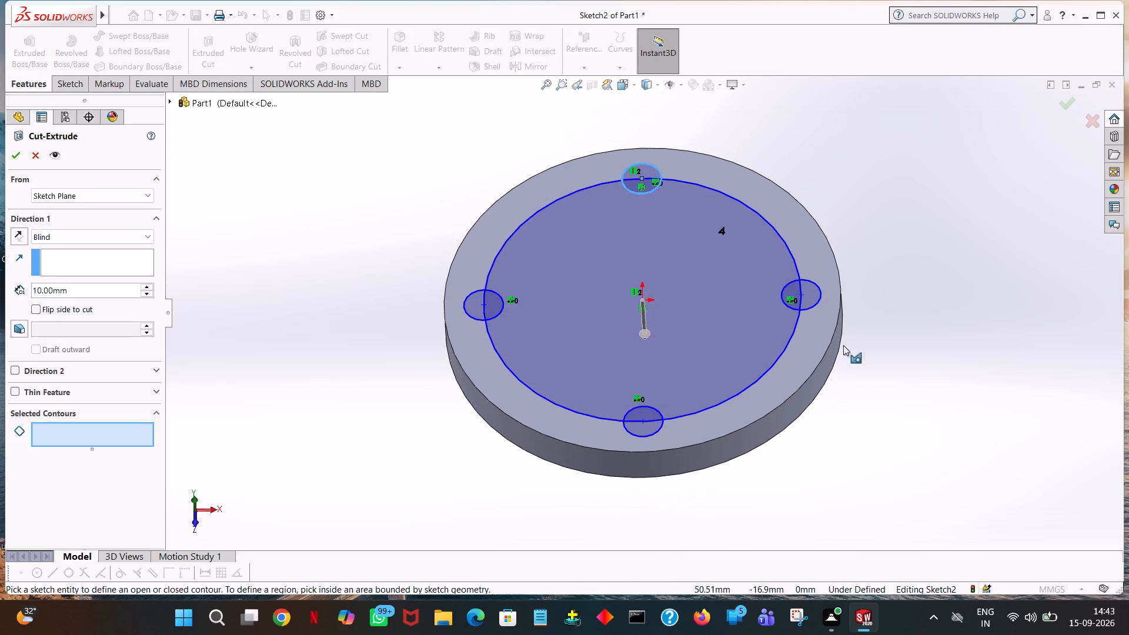
left_click(814, 292)
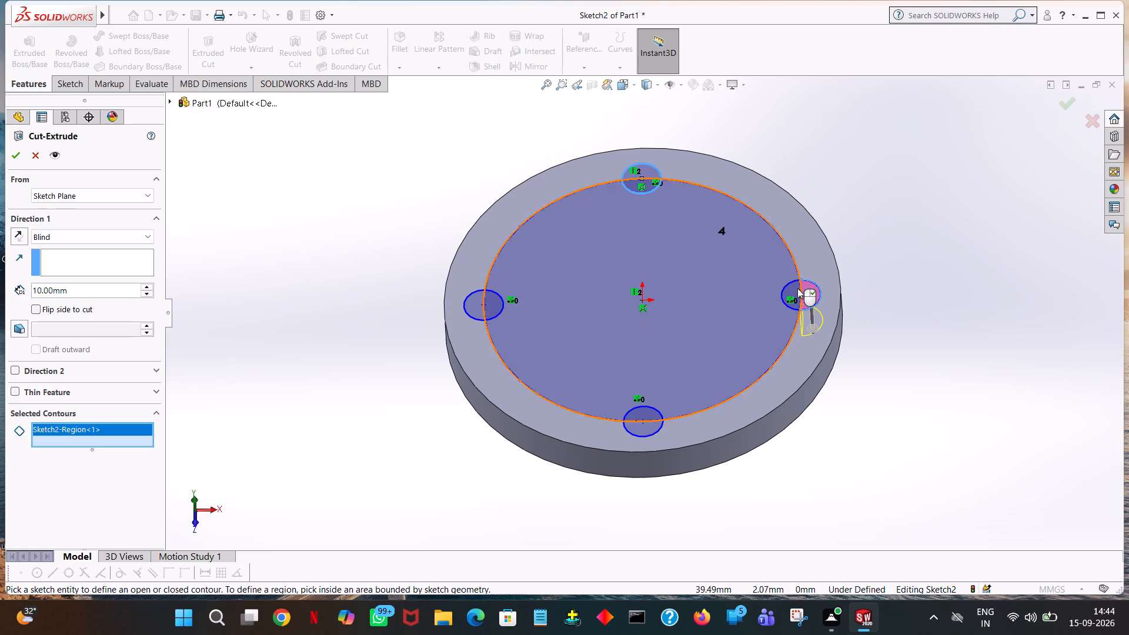
left_click(797, 288)
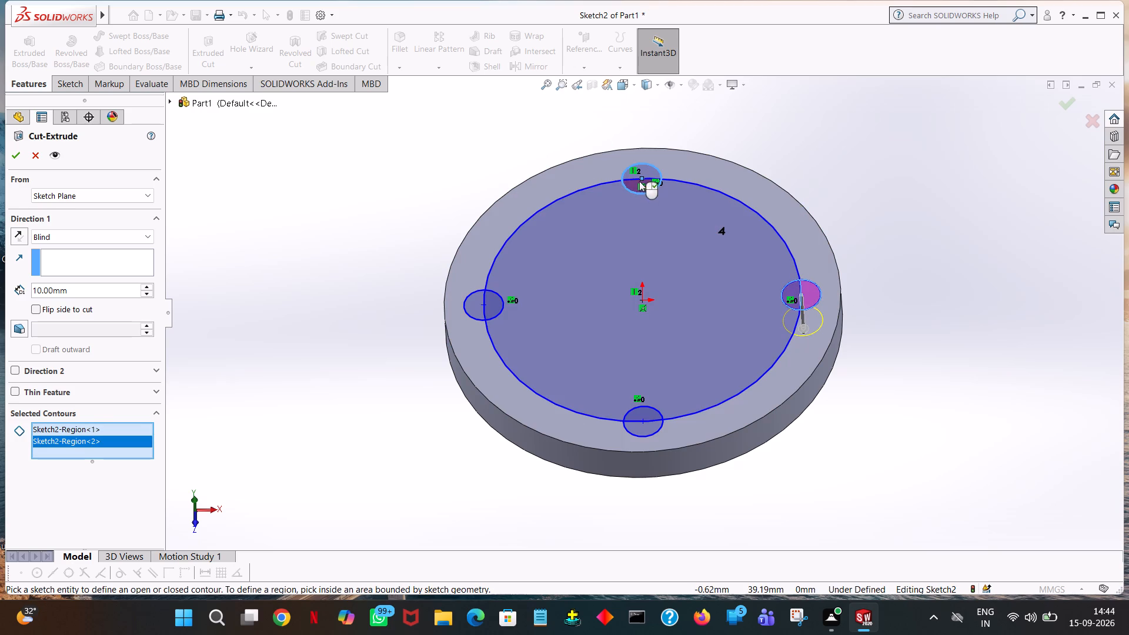
left_click(643, 169)
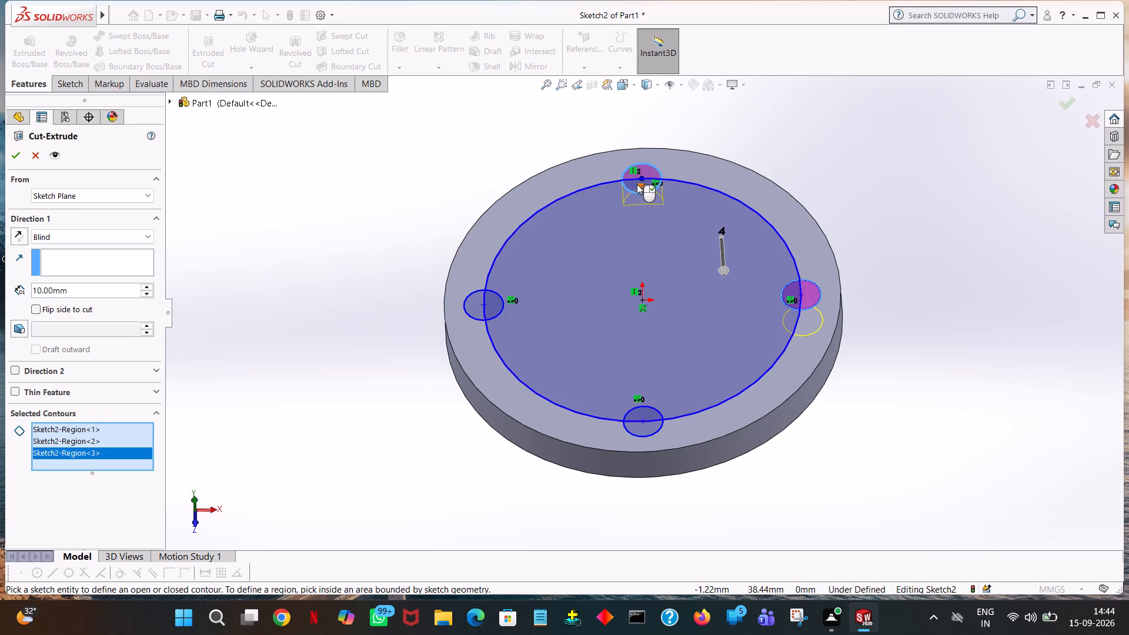
left_click(637, 185)
left_click(487, 302)
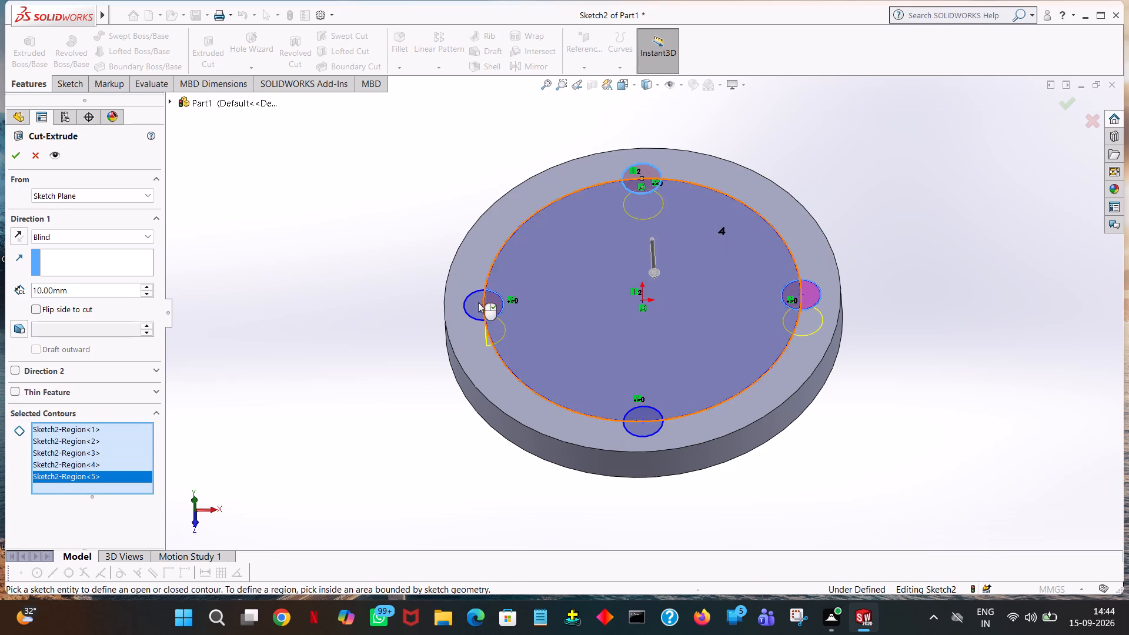
left_click(473, 305)
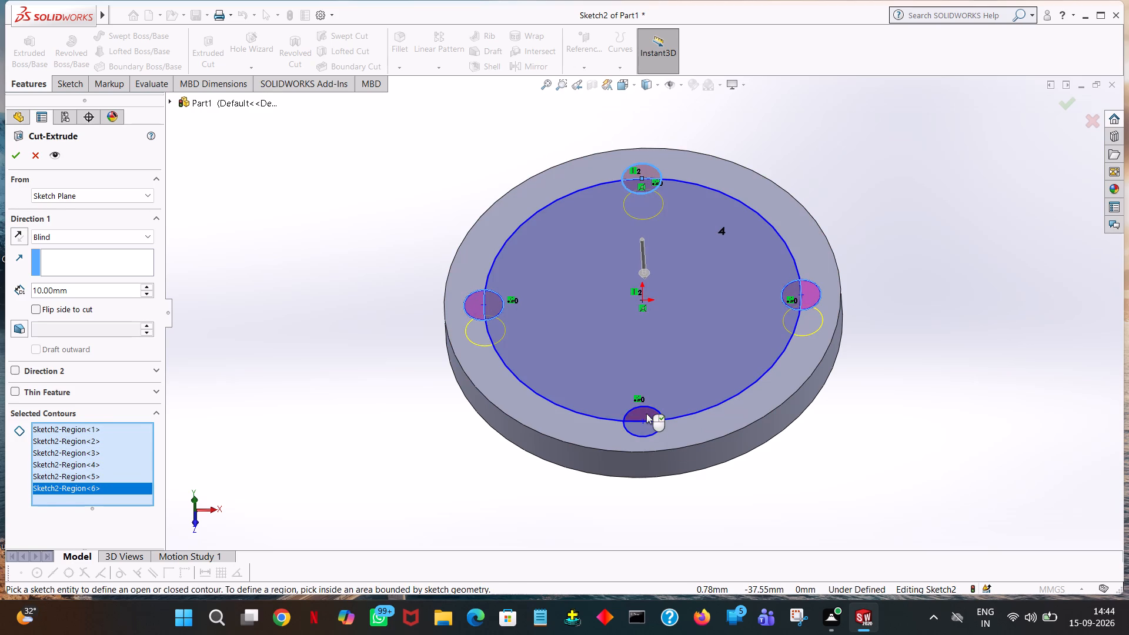
left_click(646, 413)
left_click(642, 429)
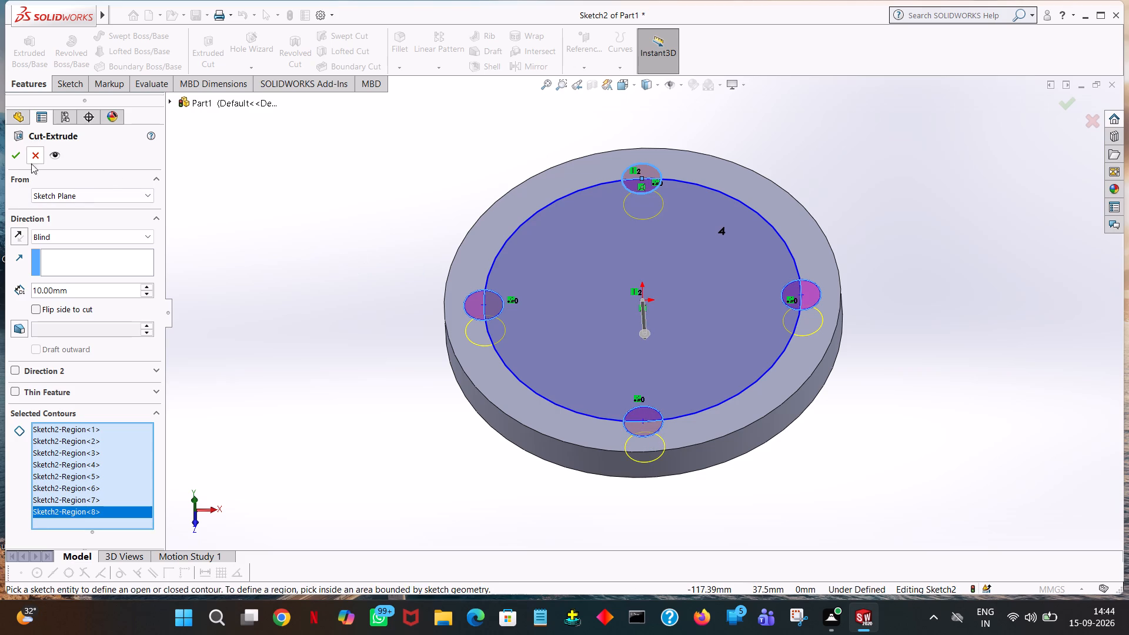
left_click(16, 161)
left_click(607, 133)
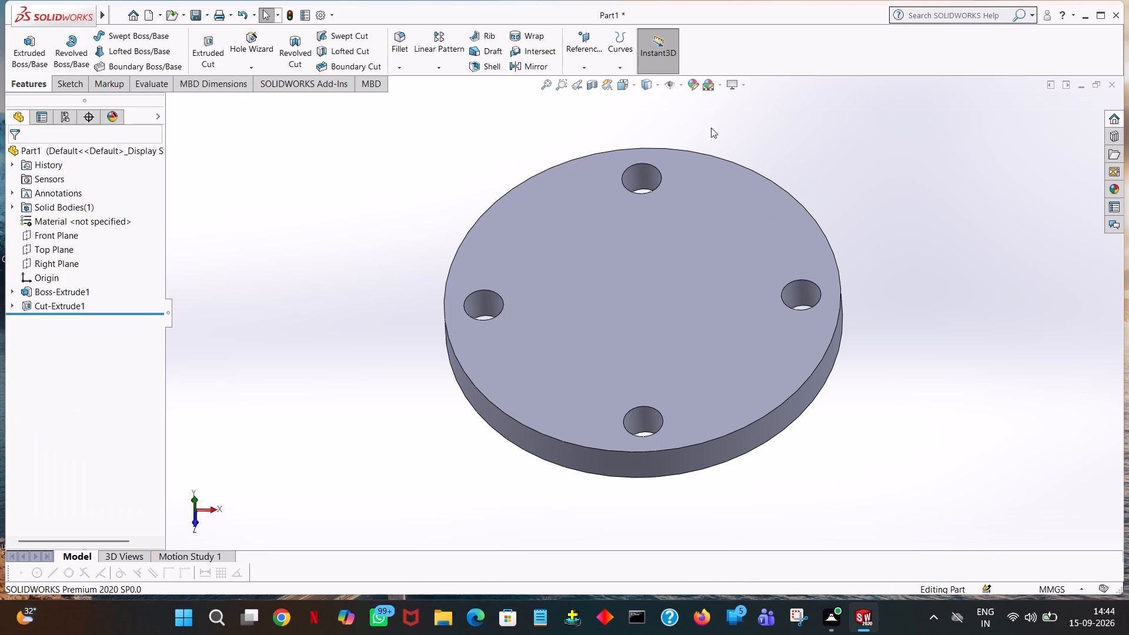
Start a boss-extrude sketch on the flange's top face and draw a 30 mm radius circle centred on the origin.
middle_click_drag(790, 170, 775, 114)
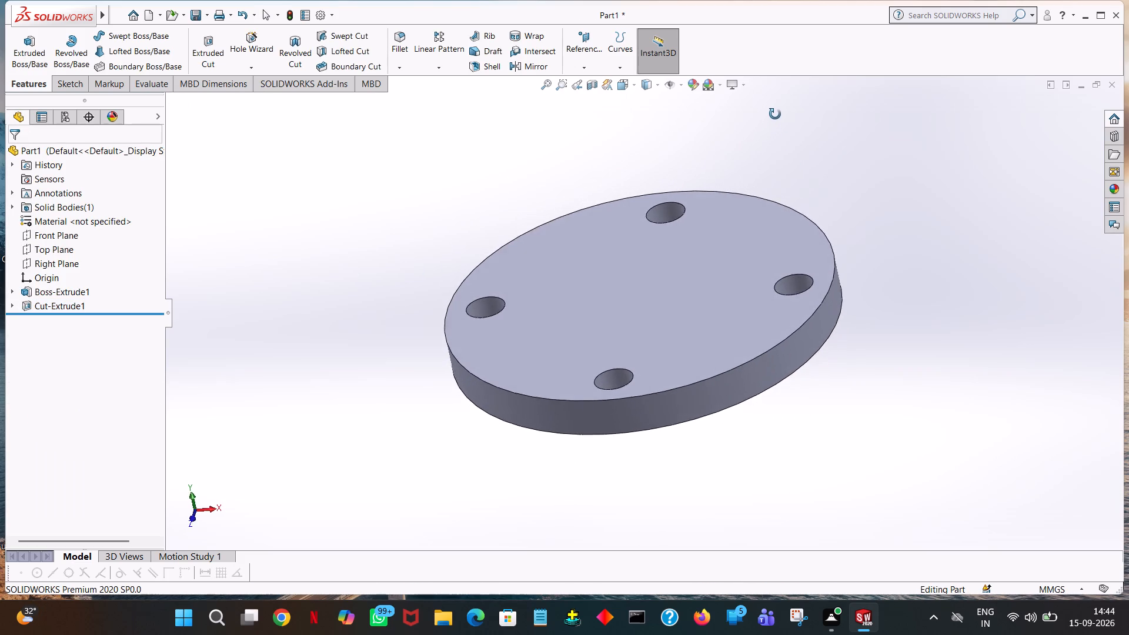
middle_click_drag(775, 114, 815, 111)
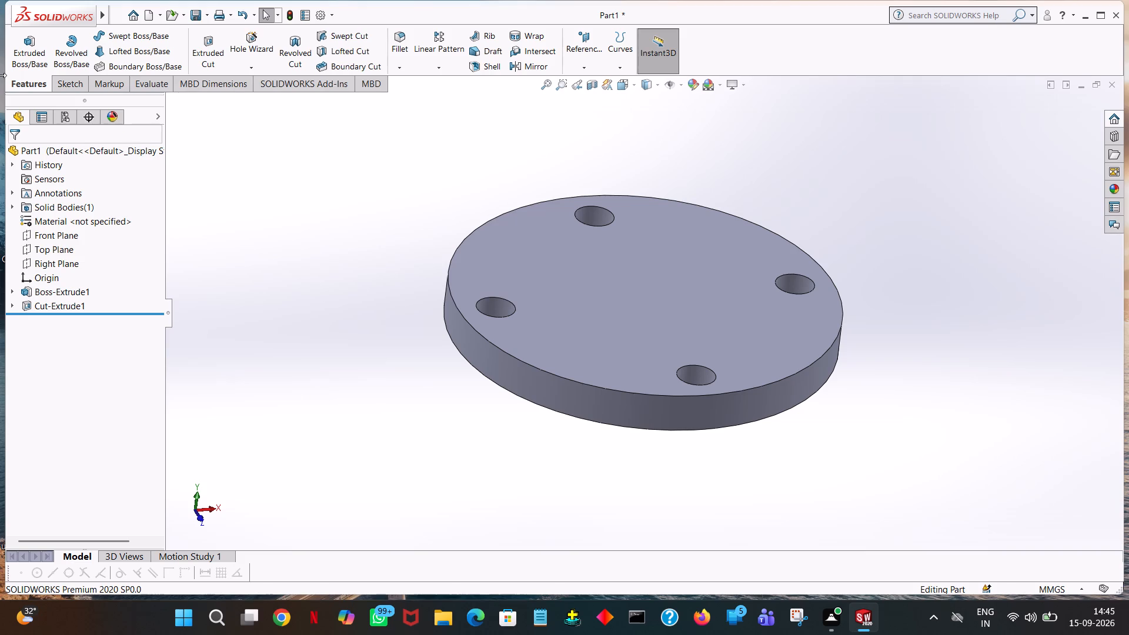
left_click(27, 53)
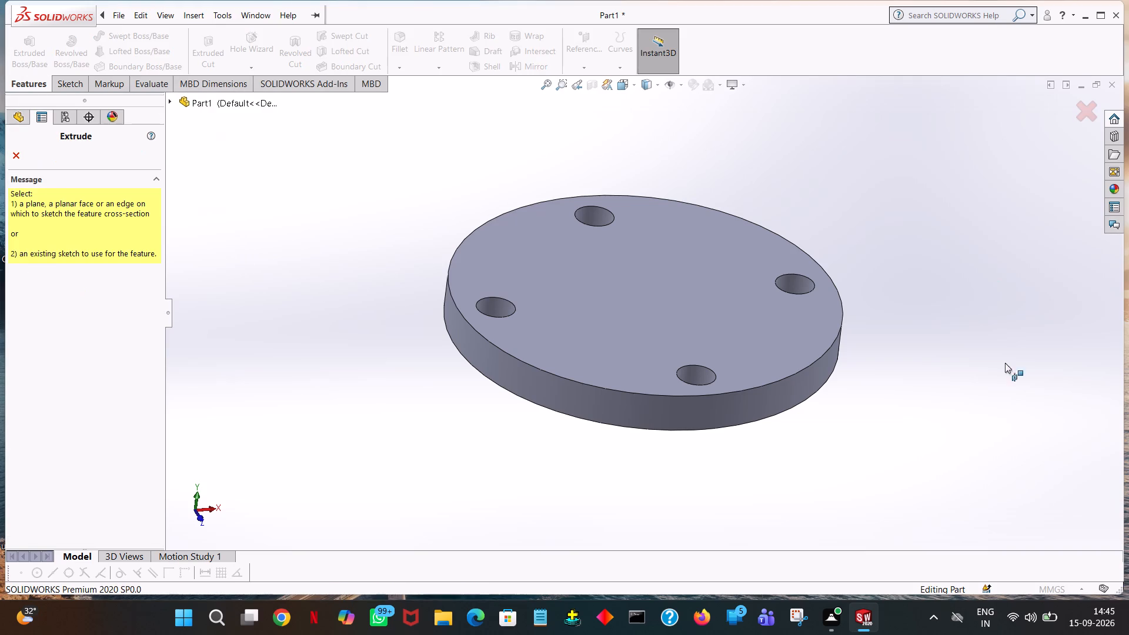
left_click(684, 296)
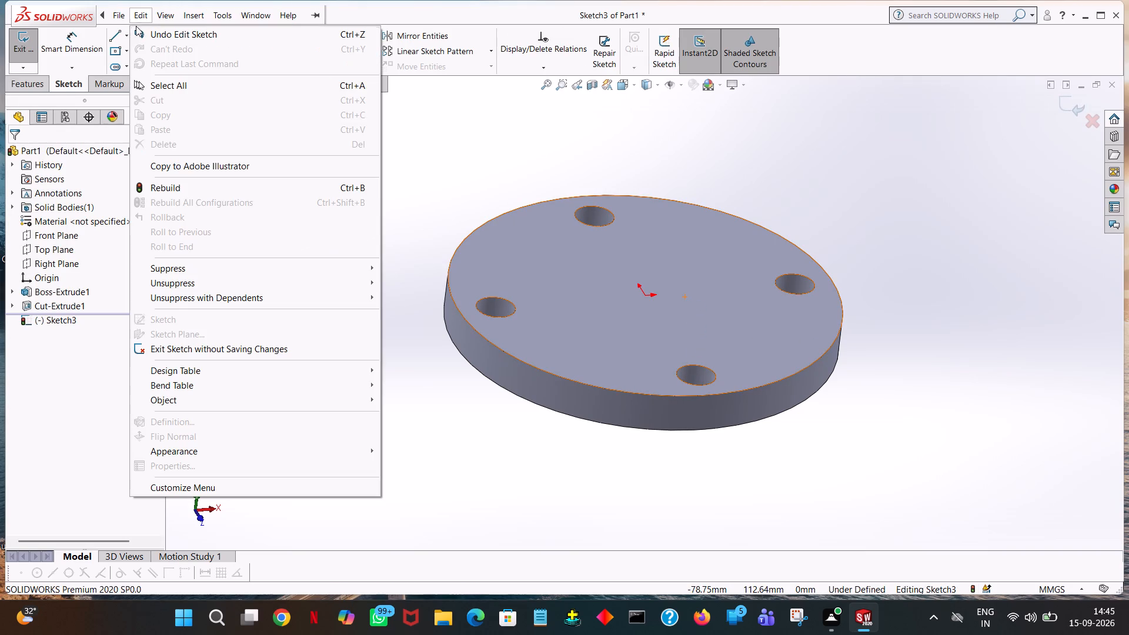
left_click(515, 105)
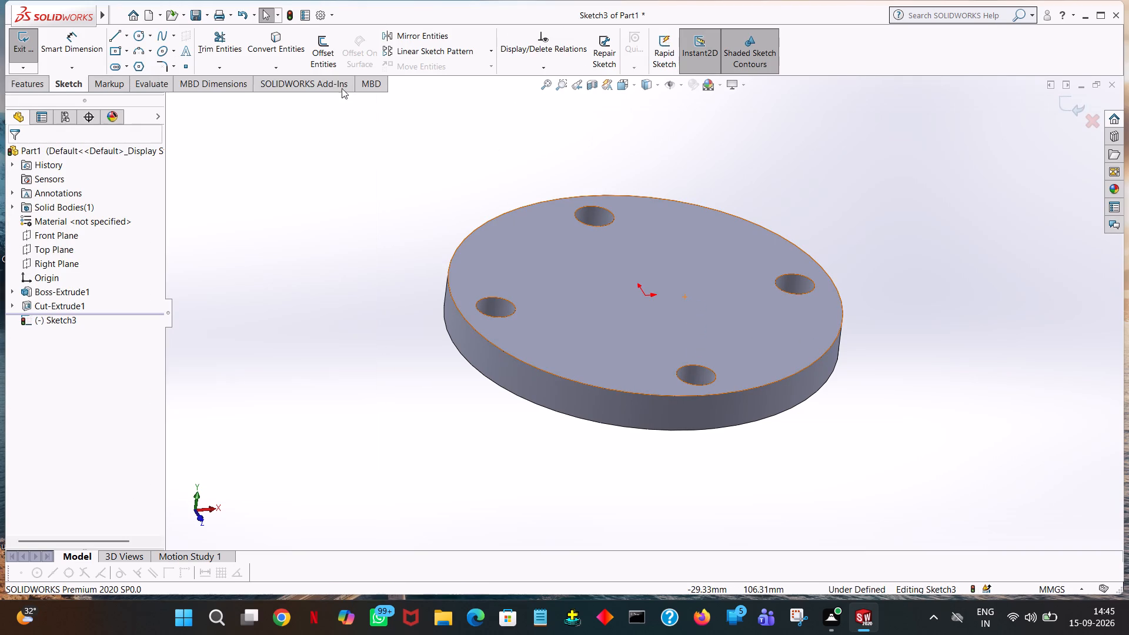
left_click(136, 34)
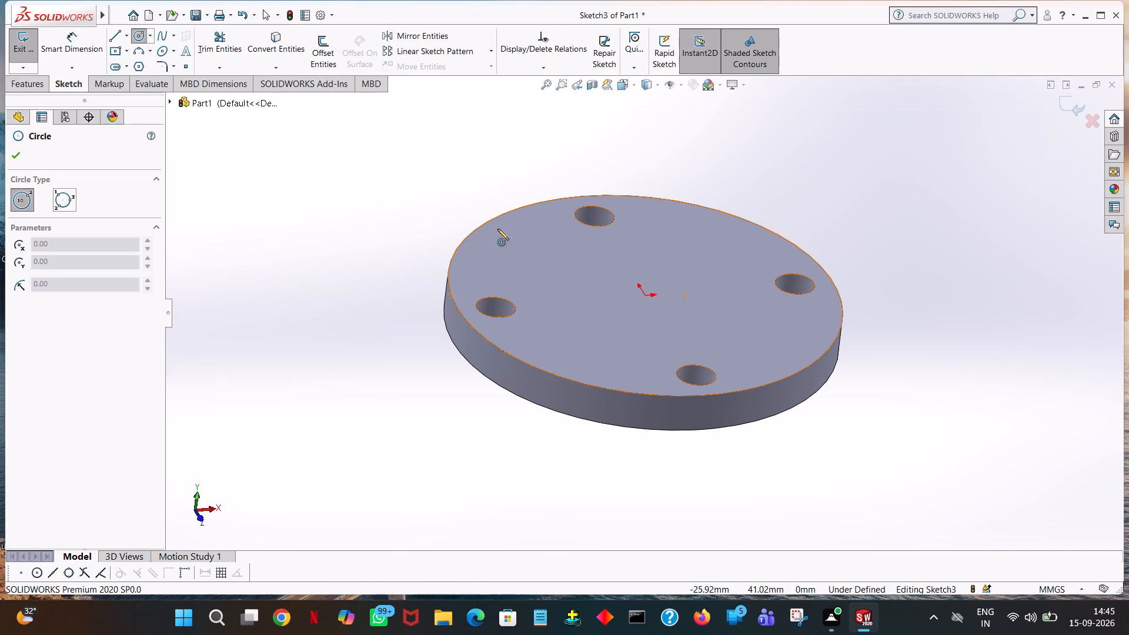
left_click(646, 296)
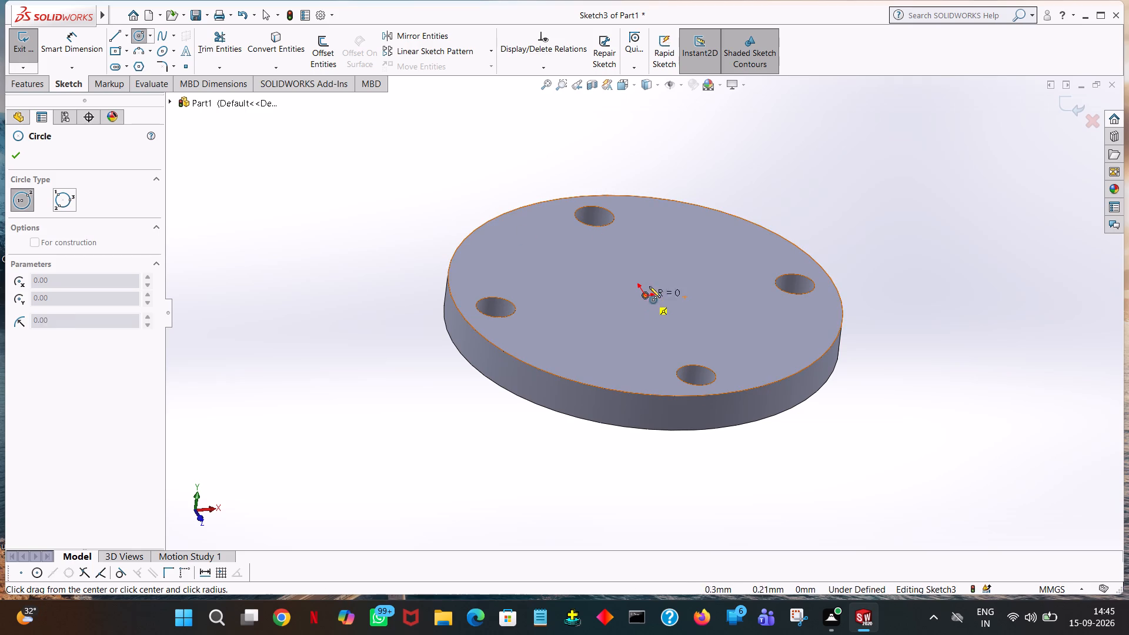
left_click(674, 244)
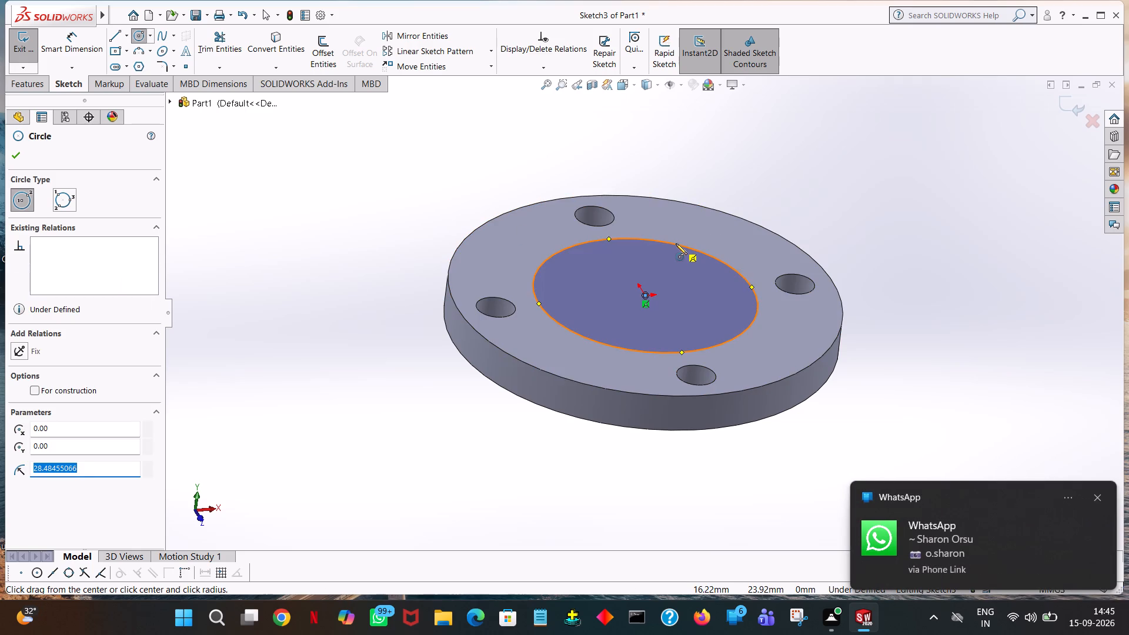
type("30")
key("Return")
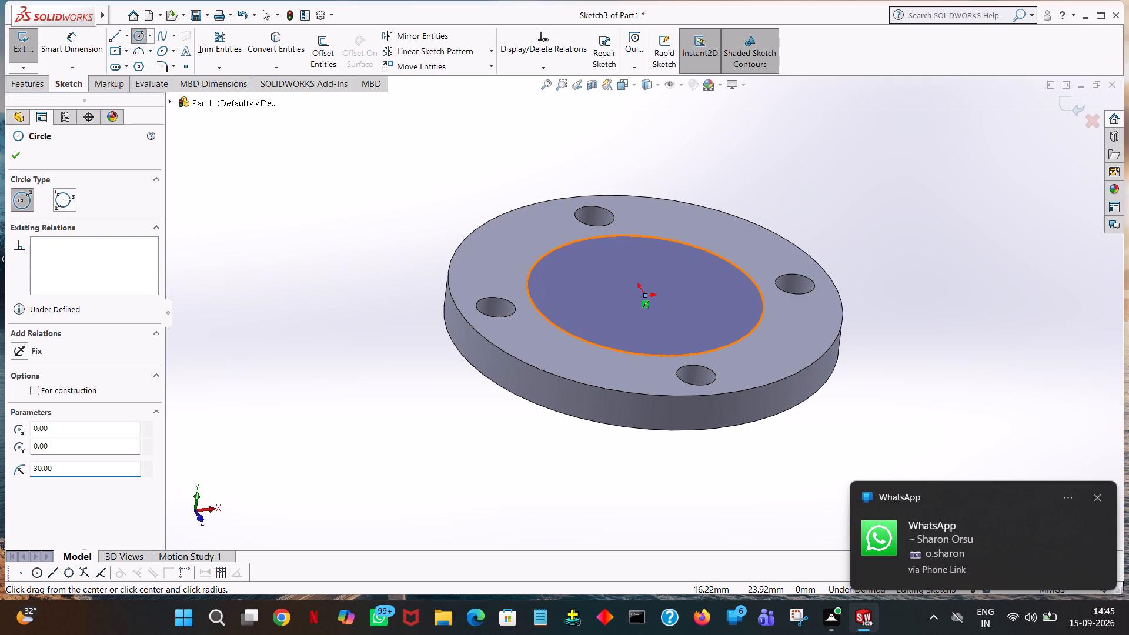
left_click(16, 155)
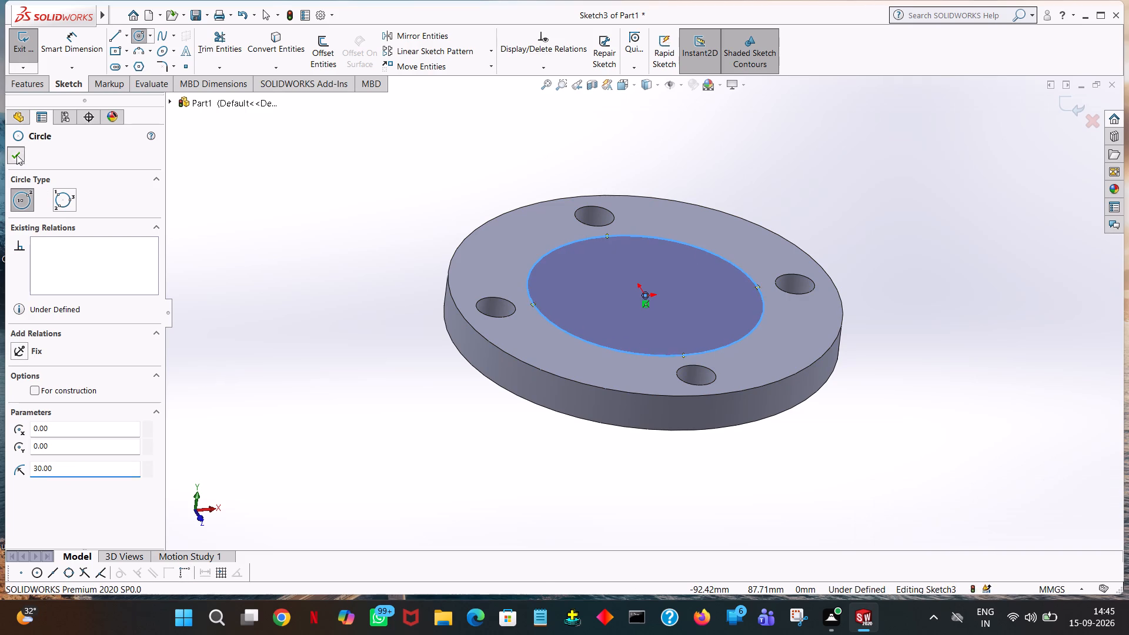
left_click(396, 131)
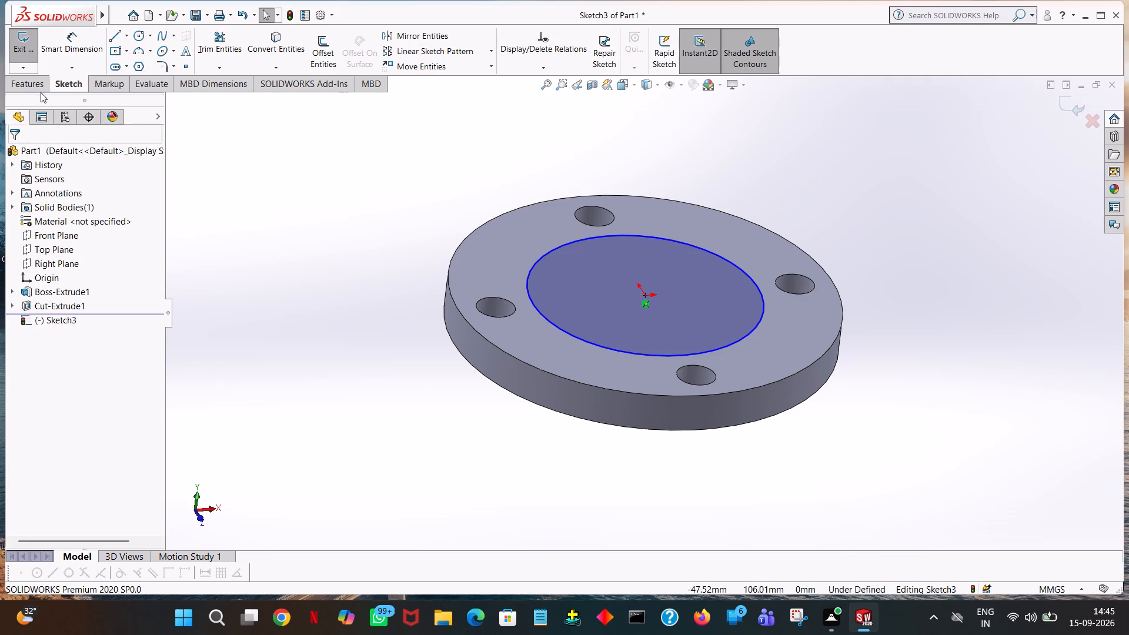
Extrude the 30 mm radius circle as a blind boss 90 mm high, merged with the flange.
left_click(39, 88)
left_click(33, 48)
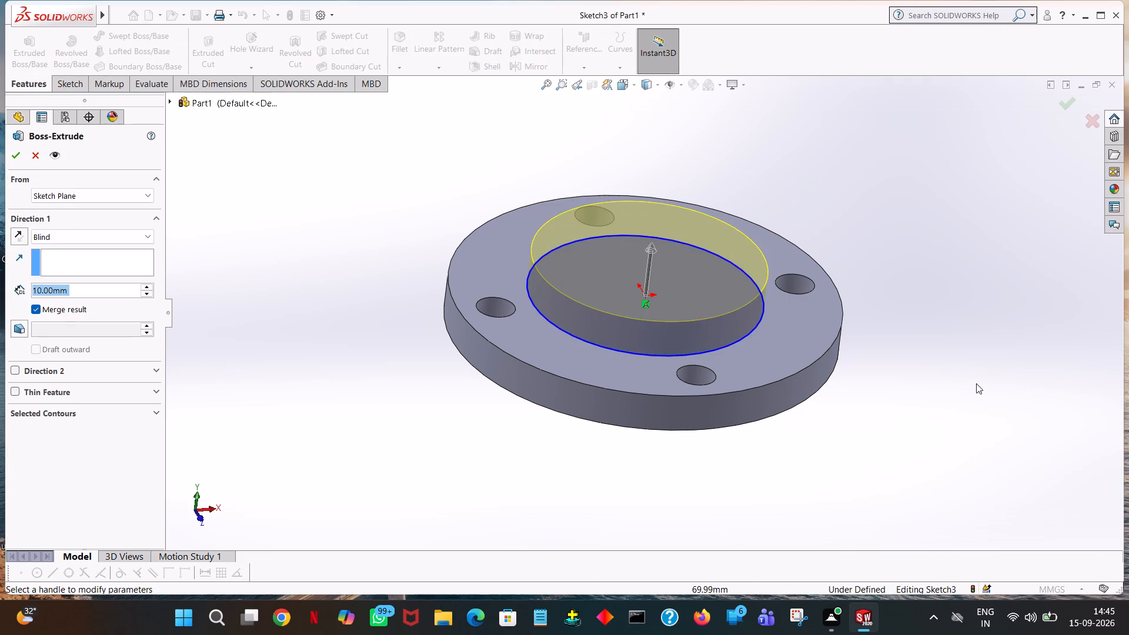
middle_click_drag(977, 386, 986, 330)
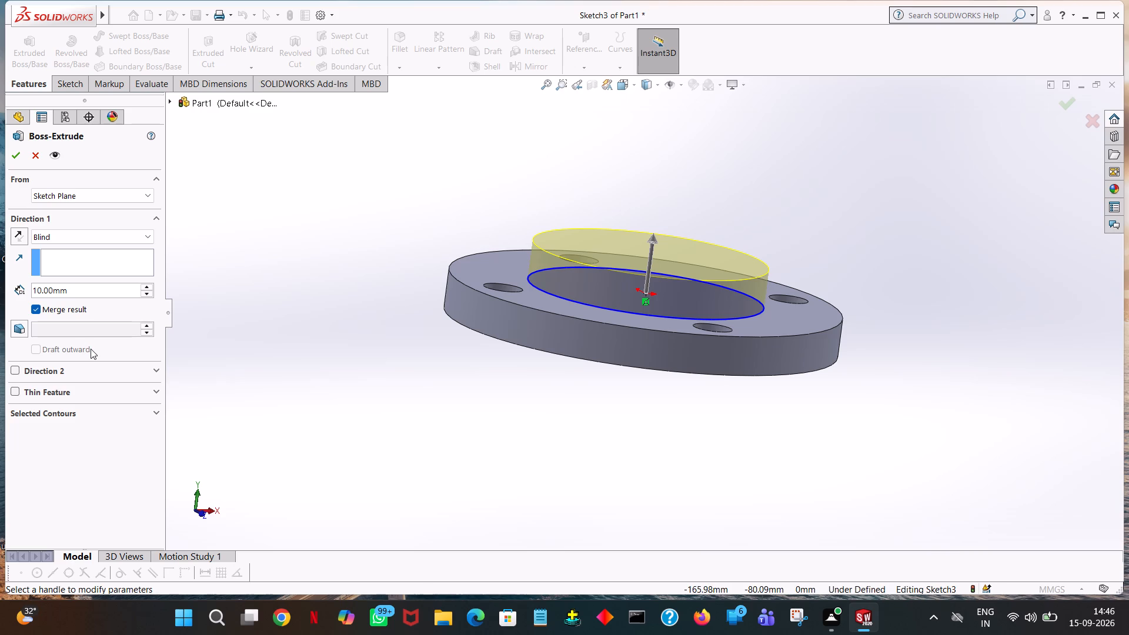
double_click(86, 296)
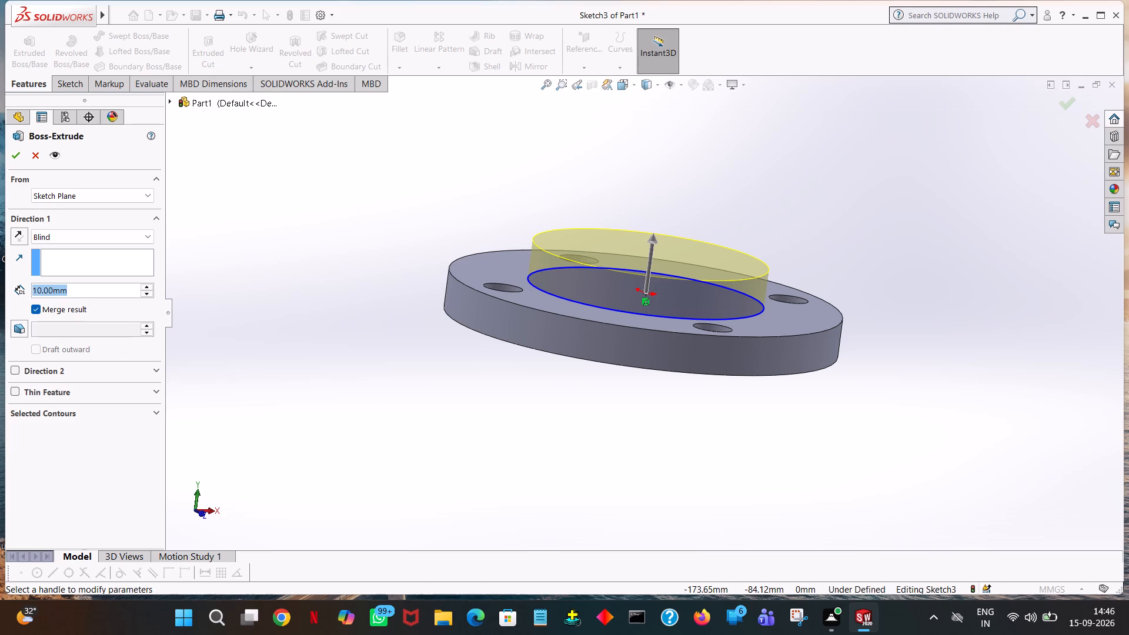
type("90")
key("Return")
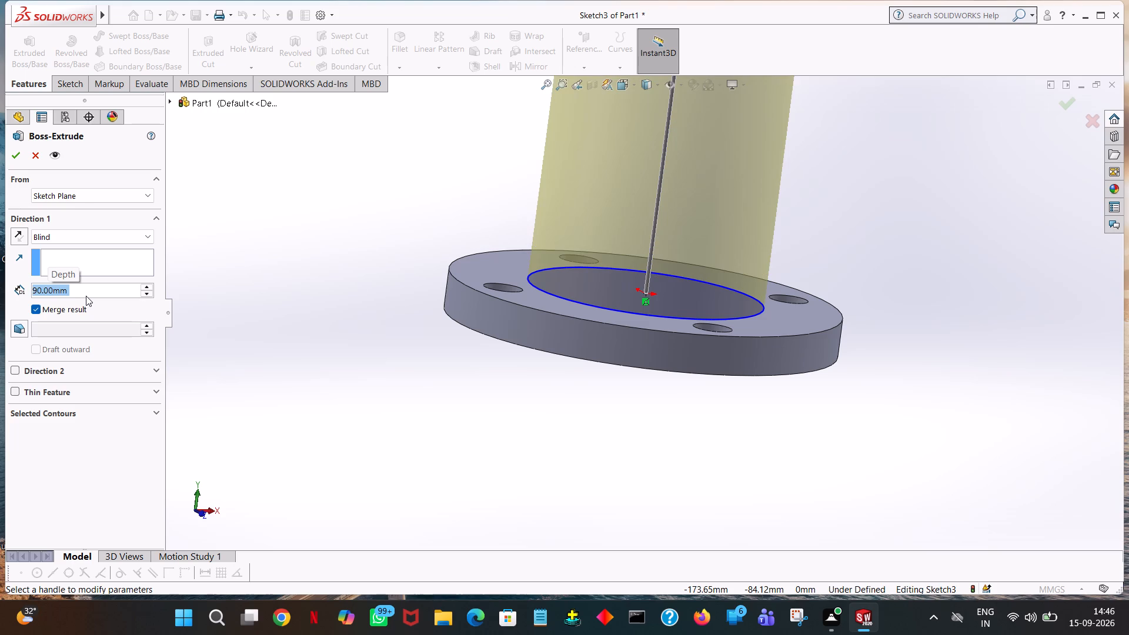
left_click(15, 158)
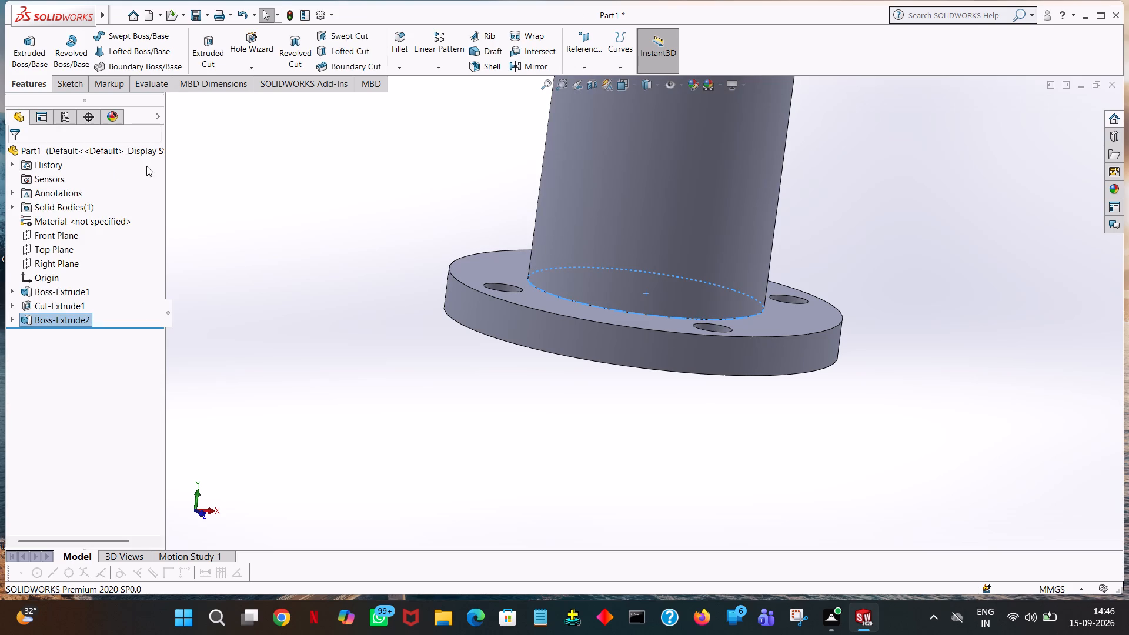
Start a new sketch on the Front Plane.
key("ctrl+7")
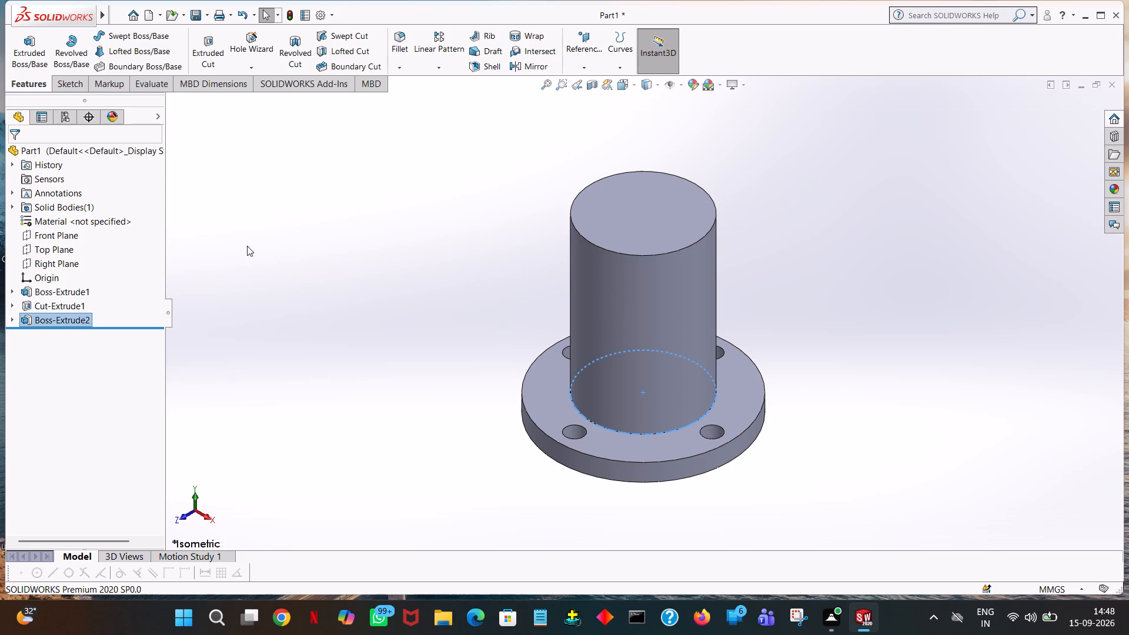
left_click(50, 239)
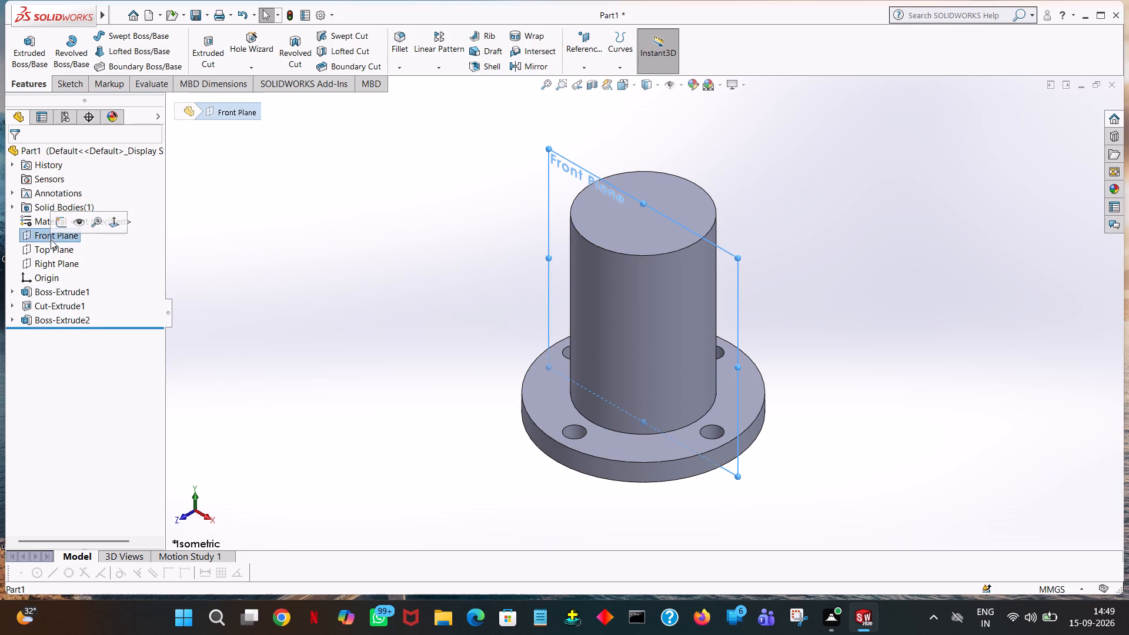
middle_click_drag(377, 272, 348, 273)
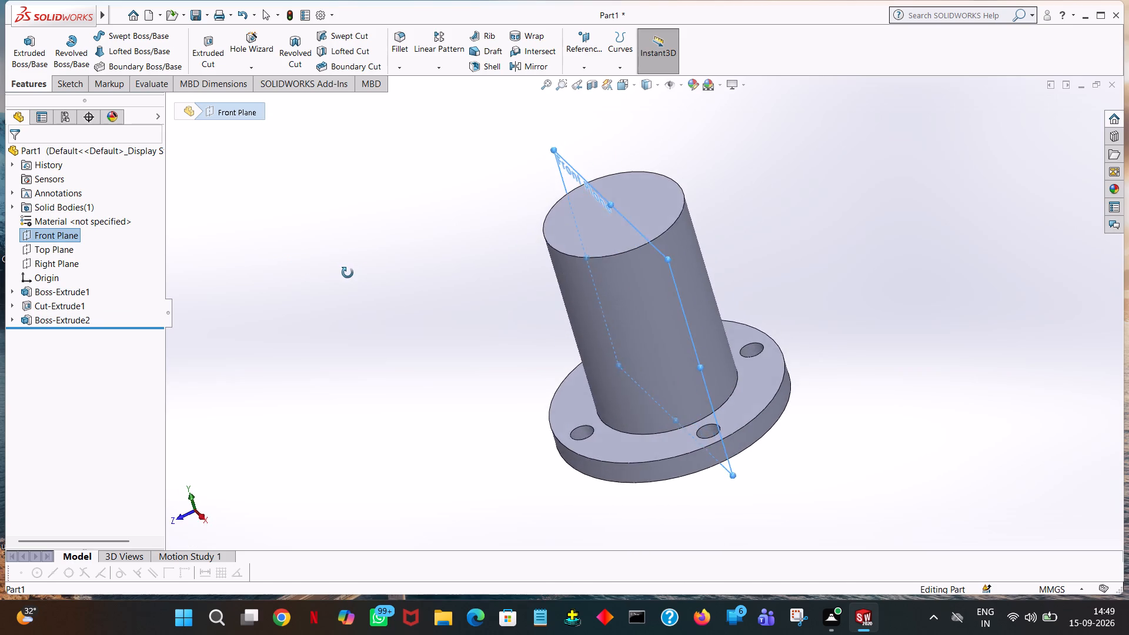
middle_click_drag(348, 273, 461, 156)
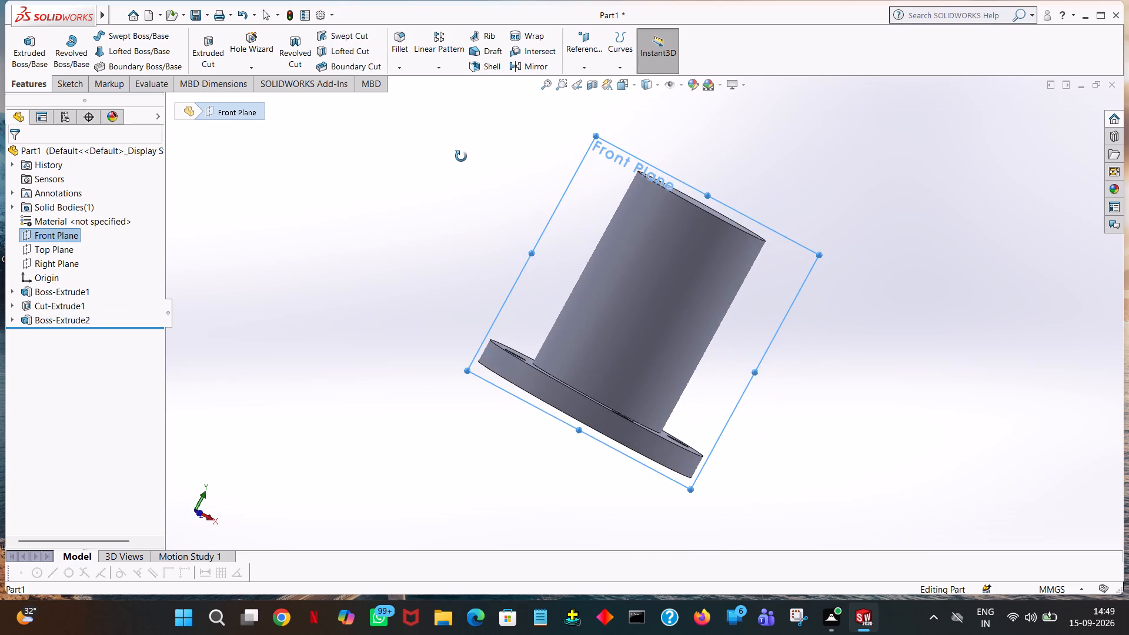
middle_click_drag(461, 156, 495, 108)
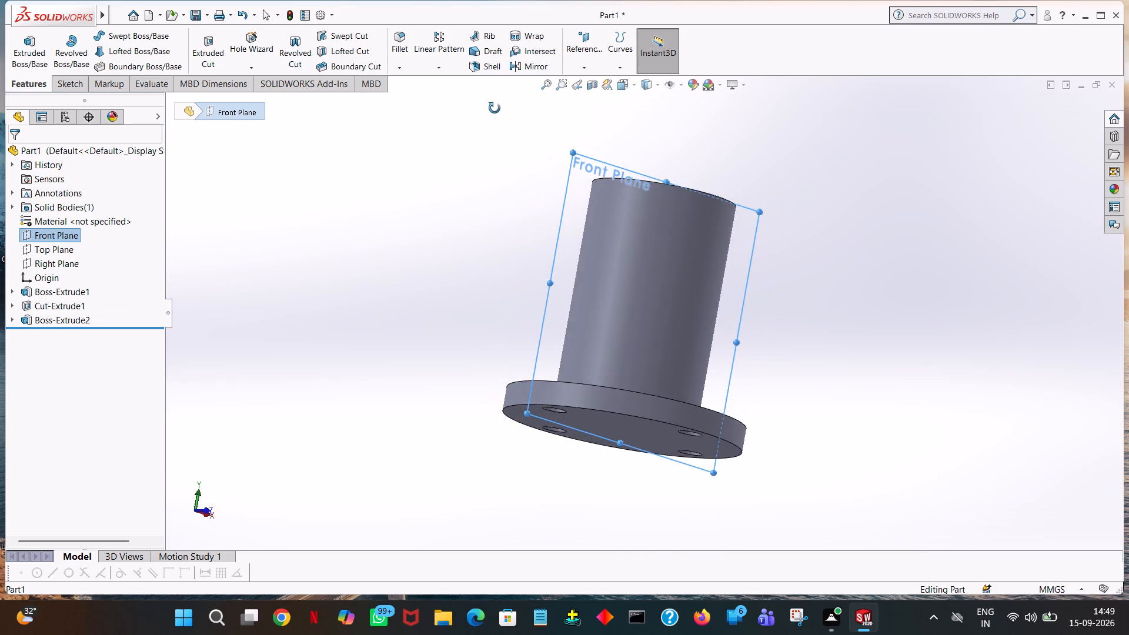
middle_click_drag(495, 108, 472, 109)
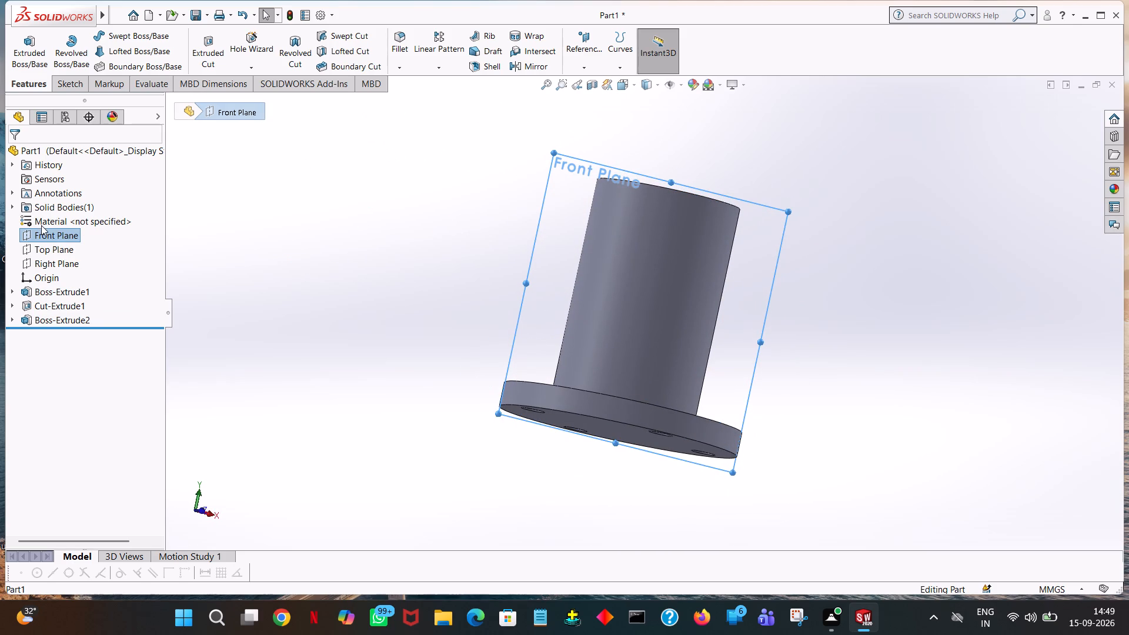
left_click(45, 232)
left_click(54, 209)
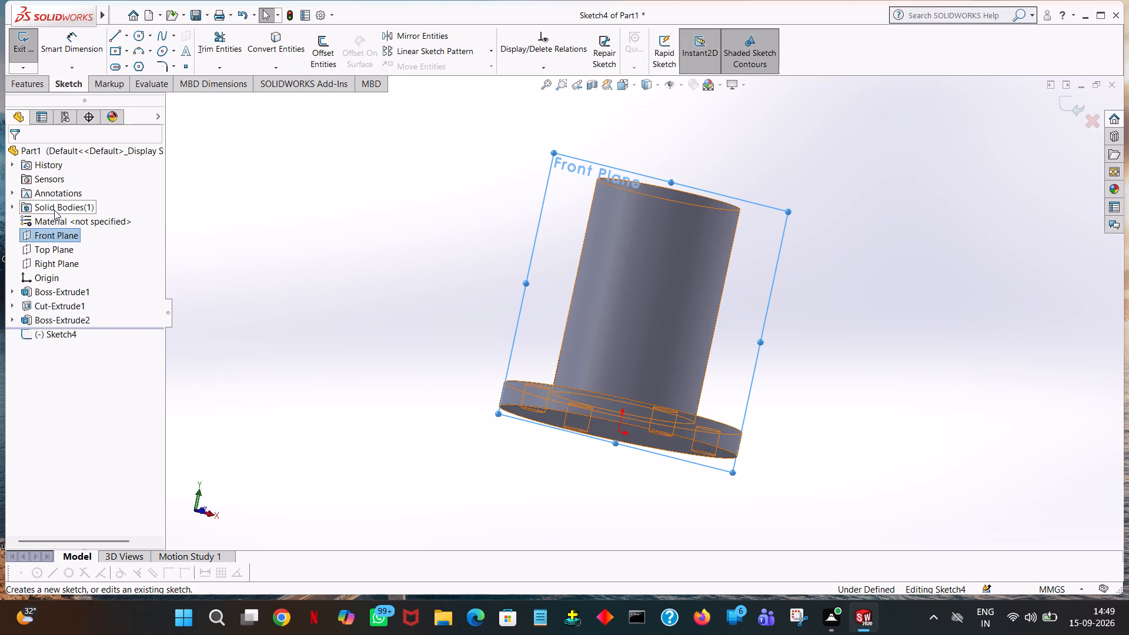
left_click(636, 89)
left_click(688, 152)
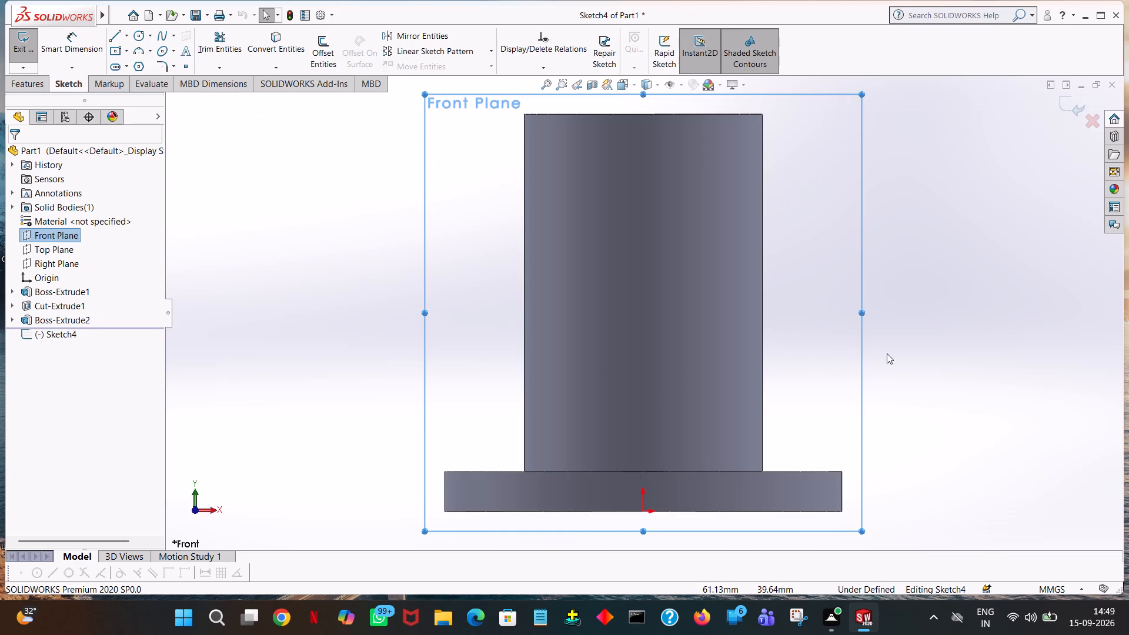
Stretch the Front Plane's top border upward, farther above the cylinder's top end.
middle_click_drag(887, 353, 888, 463, "ctrl")
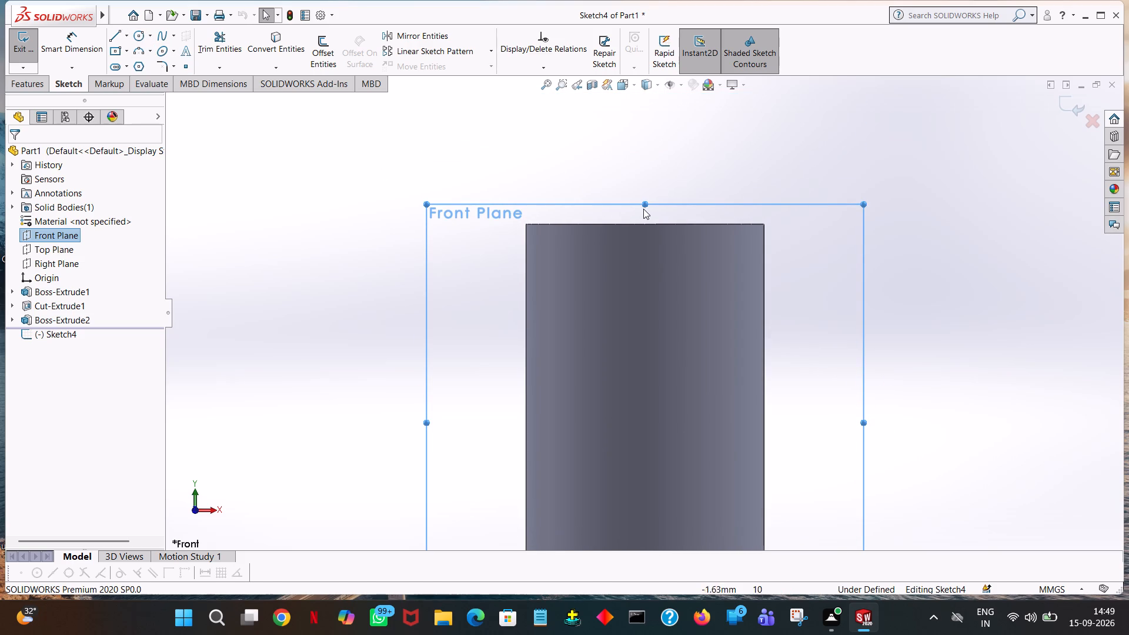
left_click_drag(644, 201, 646, 92)
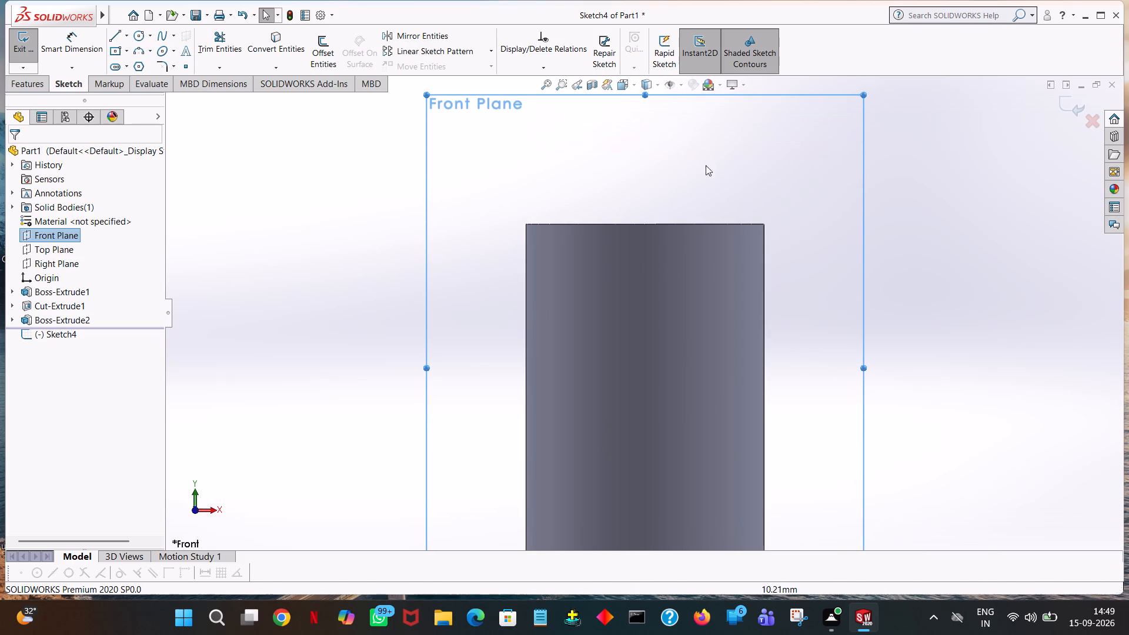
Stretch the Front Plane's top border farther upward above the cylinder's top end.
middle_click_drag(917, 199, 923, 347, "ctrl")
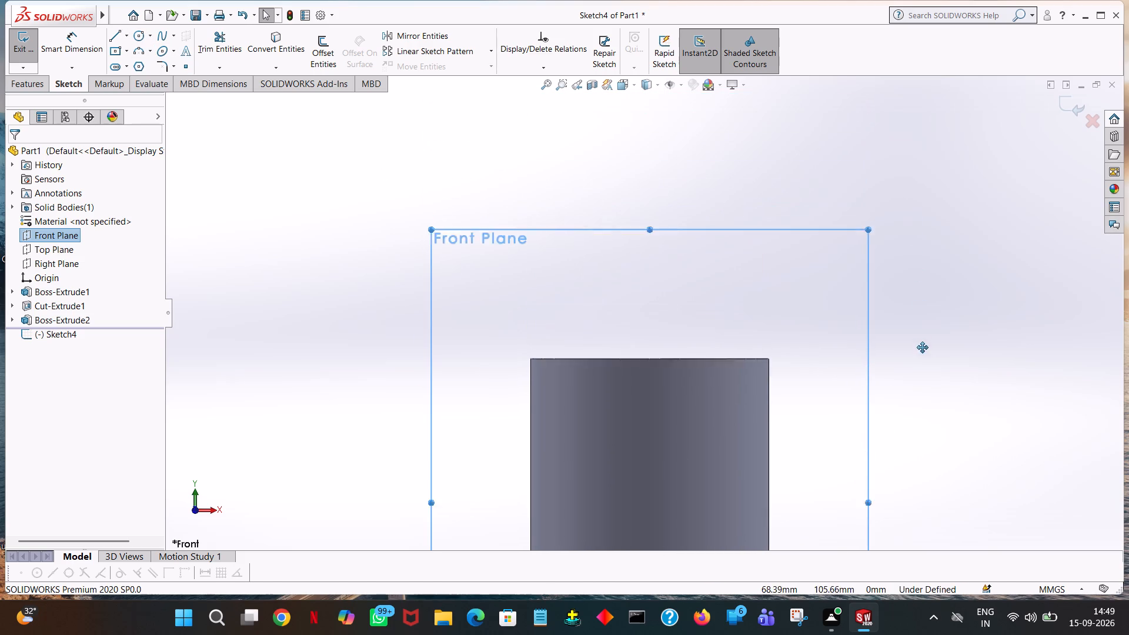
middle_click_drag(923, 347, 923, 352, "ctrl")
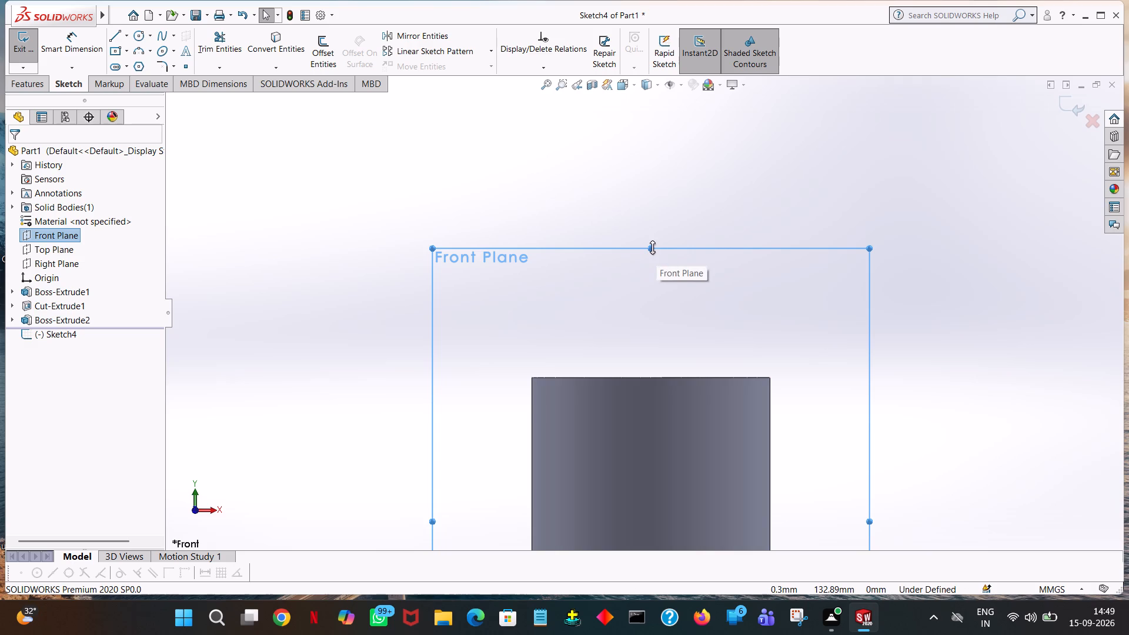
left_click_drag(651, 247, 646, 92)
left_click(912, 177)
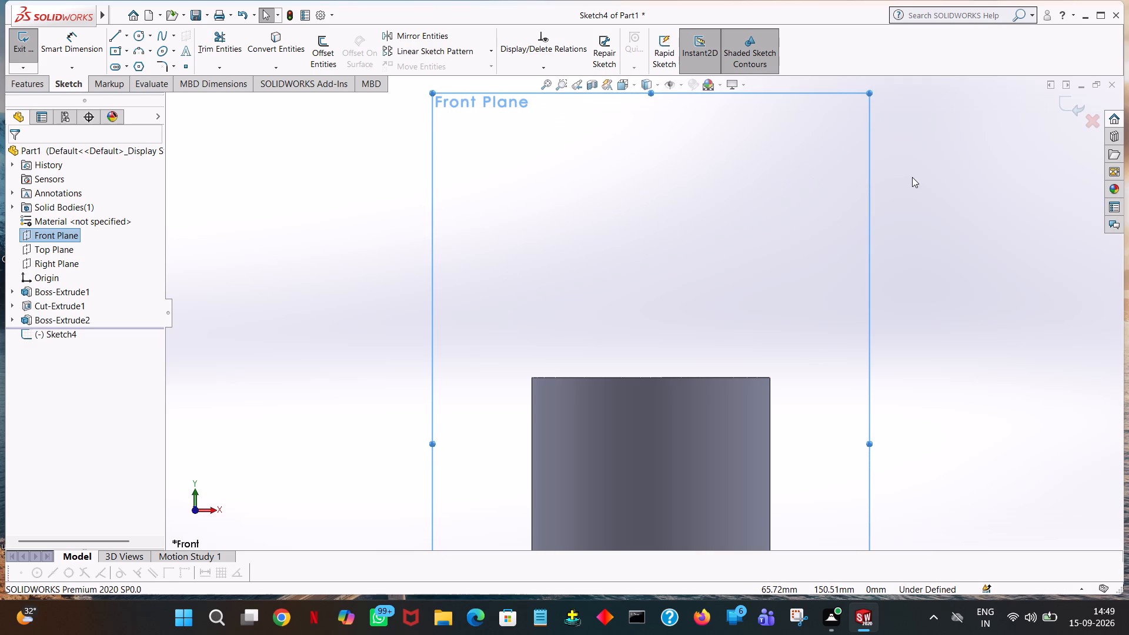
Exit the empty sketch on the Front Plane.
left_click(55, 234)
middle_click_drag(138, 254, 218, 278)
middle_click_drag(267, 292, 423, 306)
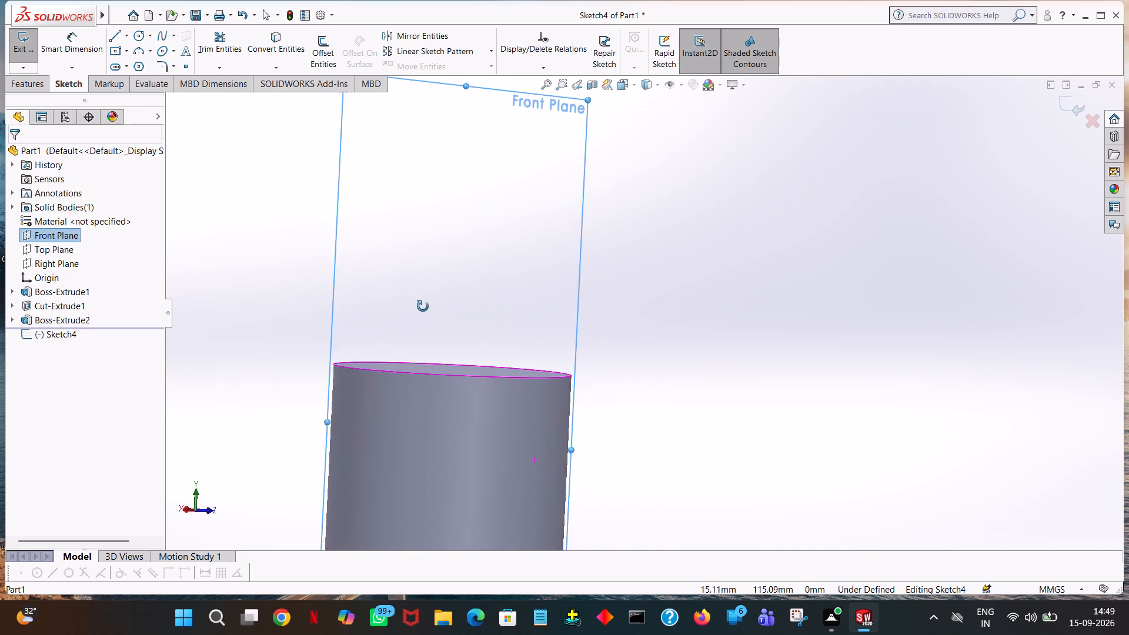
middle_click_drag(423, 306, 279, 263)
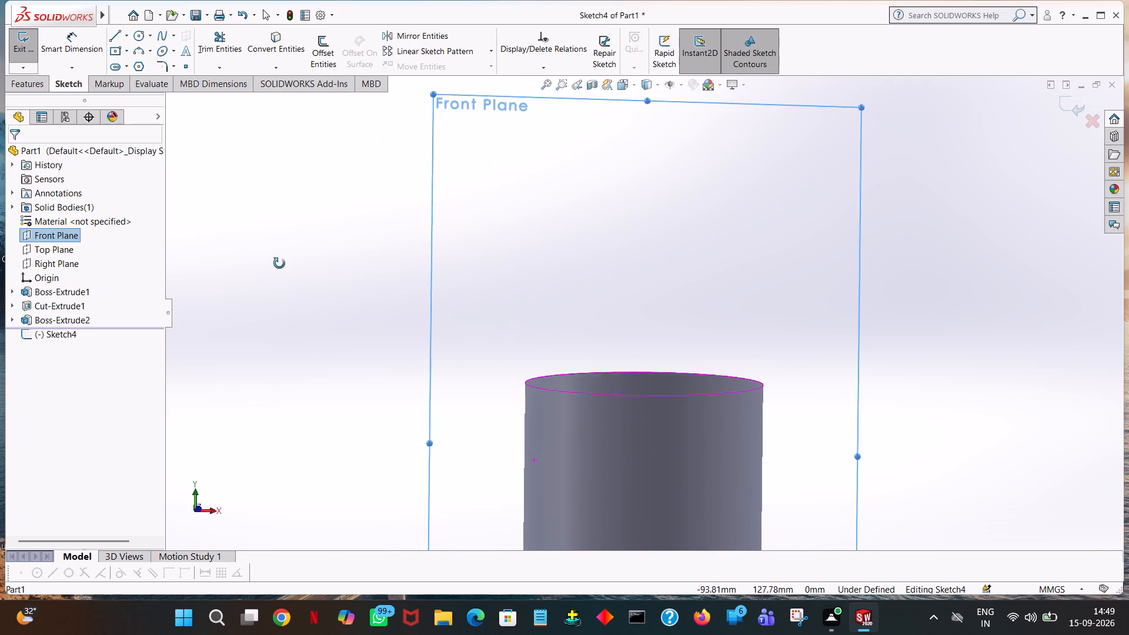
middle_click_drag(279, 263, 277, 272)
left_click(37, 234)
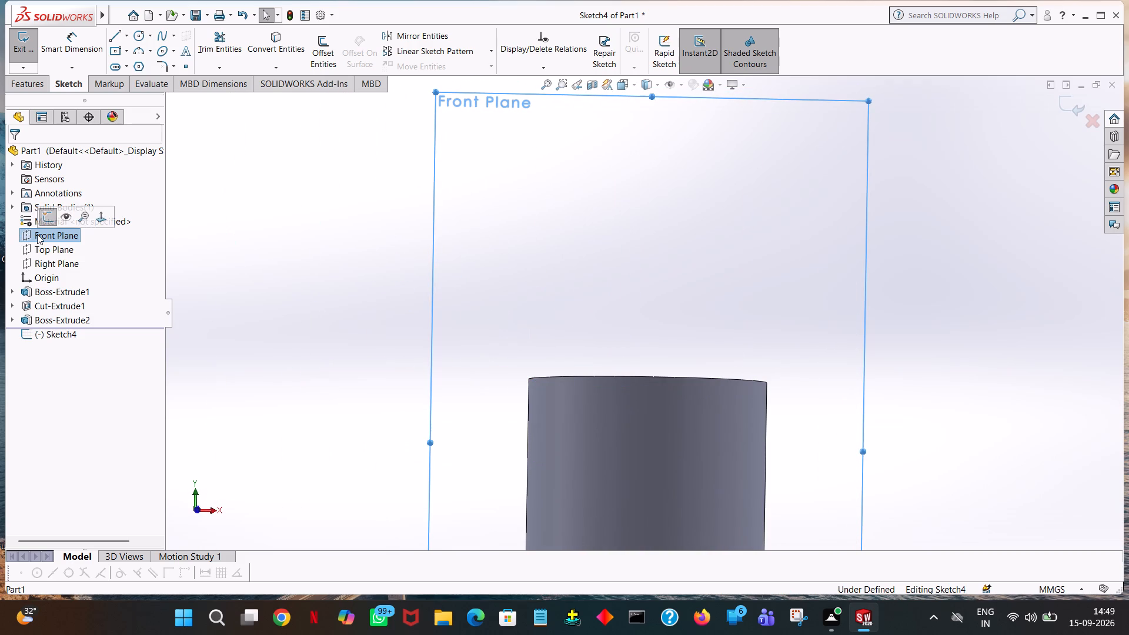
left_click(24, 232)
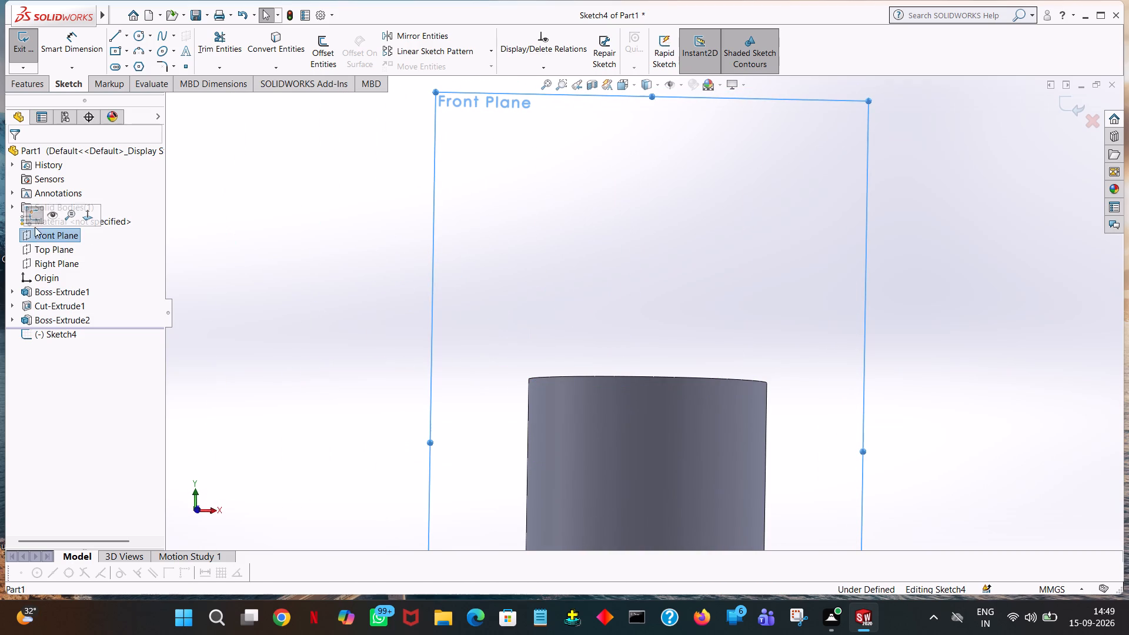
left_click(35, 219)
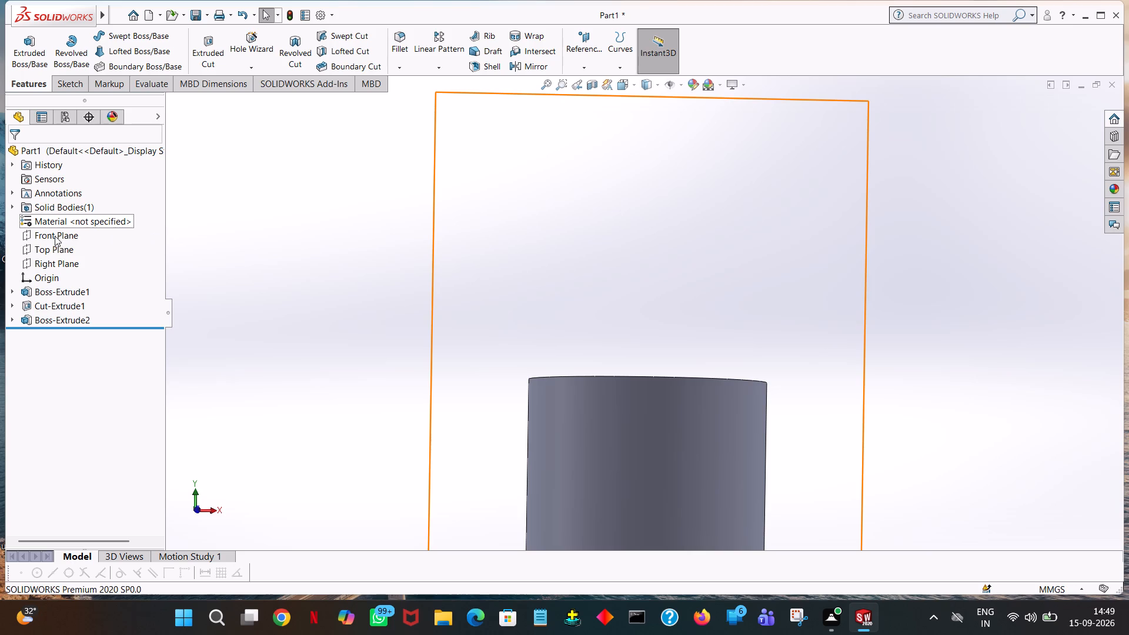
Start a new Front Plane sketch, viewed face-on, and draw a 40 mm radius circle centred on the midpoint of the cylinder's top edge.
left_click(55, 236)
left_click(65, 222)
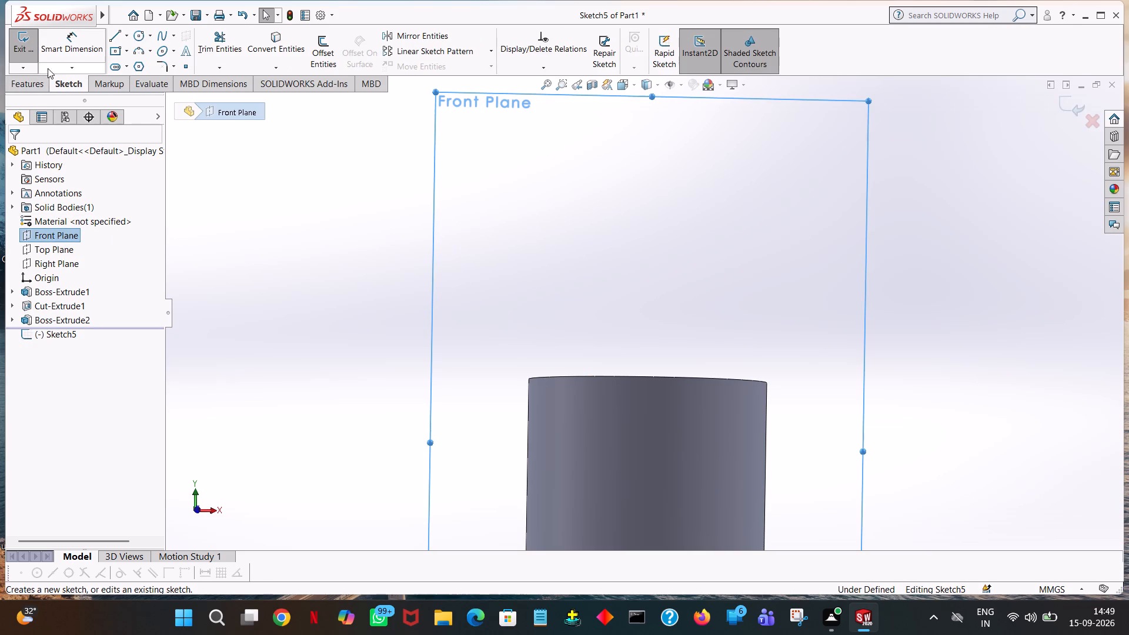
key("space")
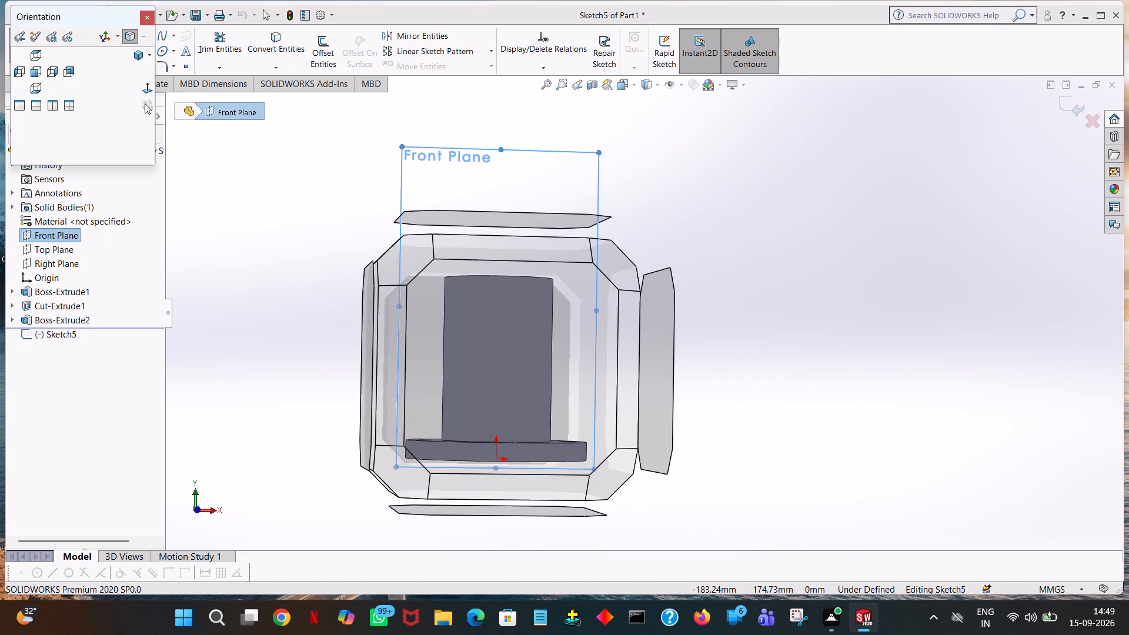
left_click(145, 91)
left_click(81, 82)
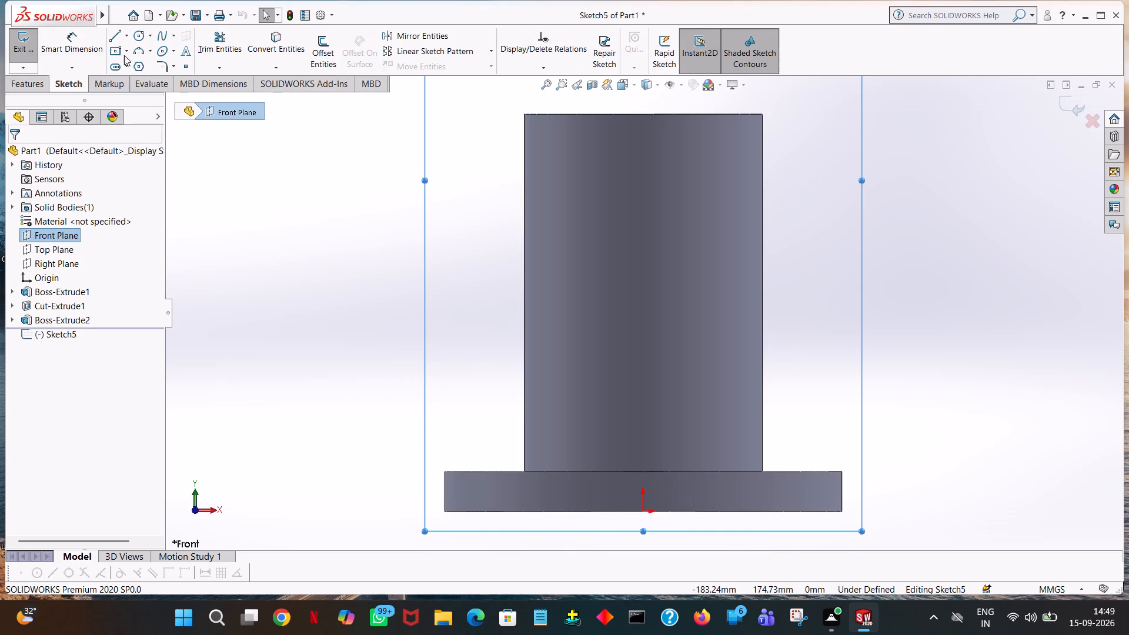
left_click(139, 38)
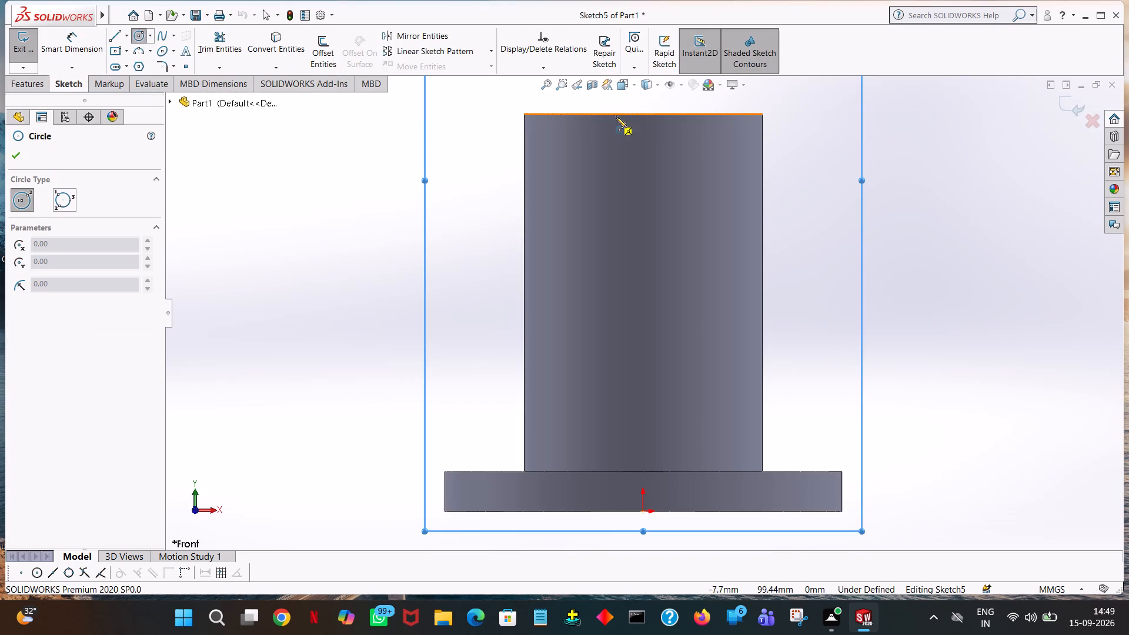
middle_click_drag(653, 109, 671, 336, "ctrl")
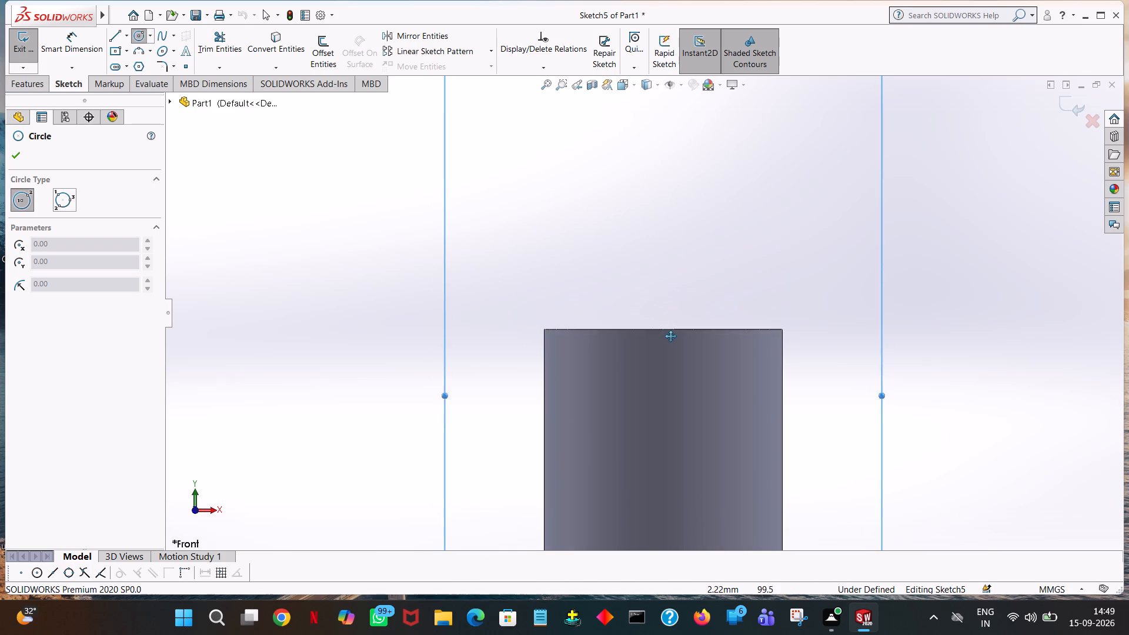
middle_click_drag(671, 336, 657, 426, "ctrl")
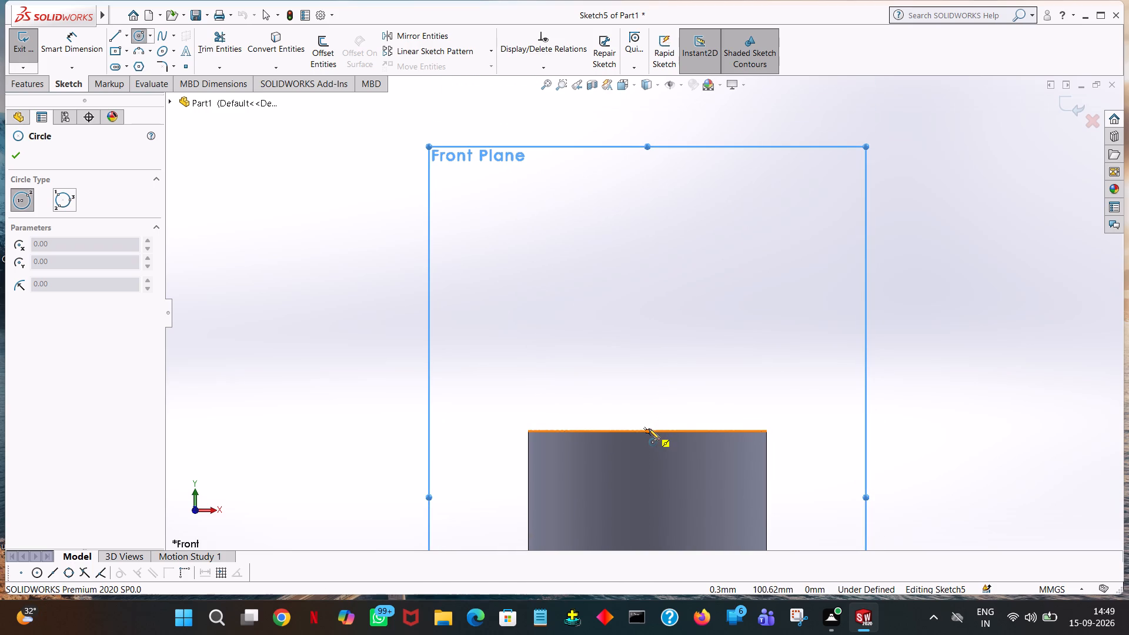
left_click(647, 431)
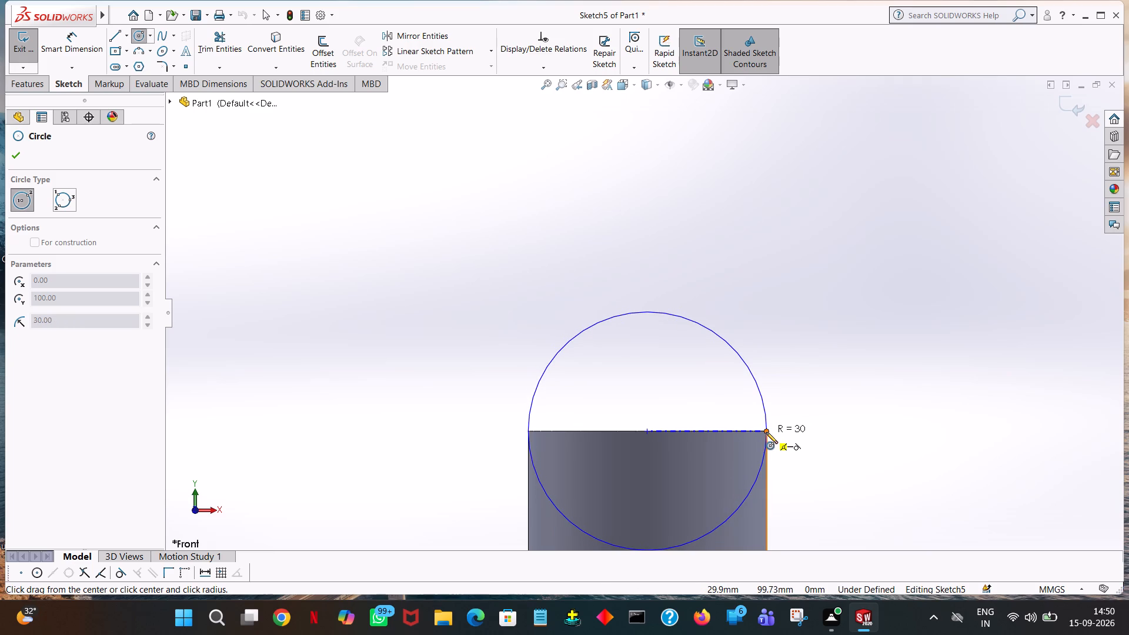
left_click(800, 430)
type("40")
key("Return")
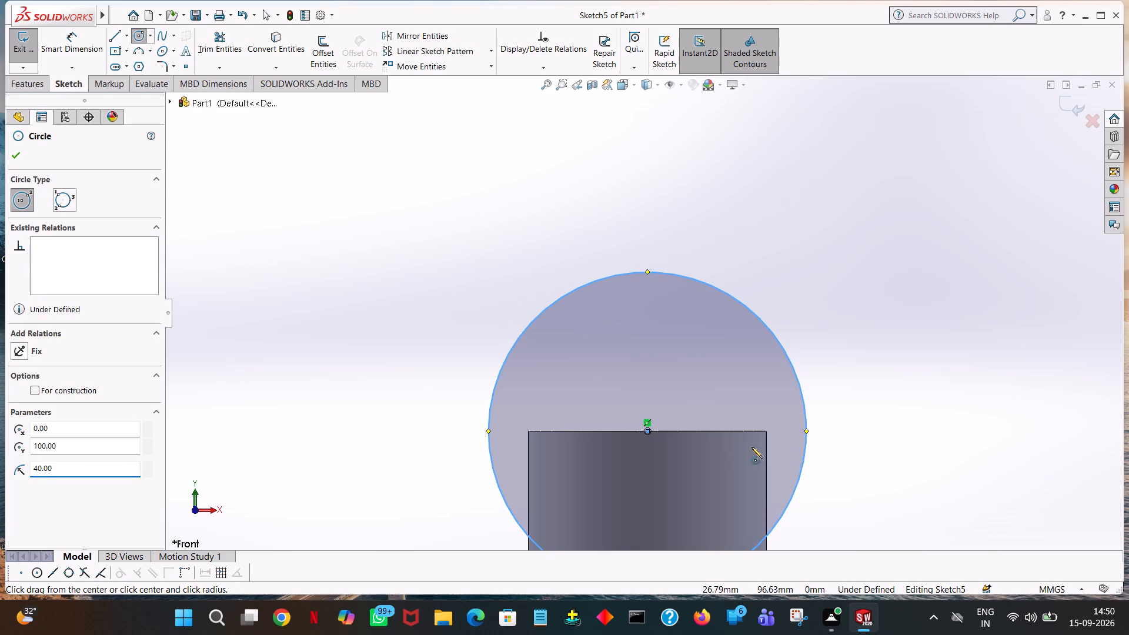
Draw a concentric 30 mm radius circle inside the larger one, reaching the end of the cylinder's top edge.
left_click(647, 431)
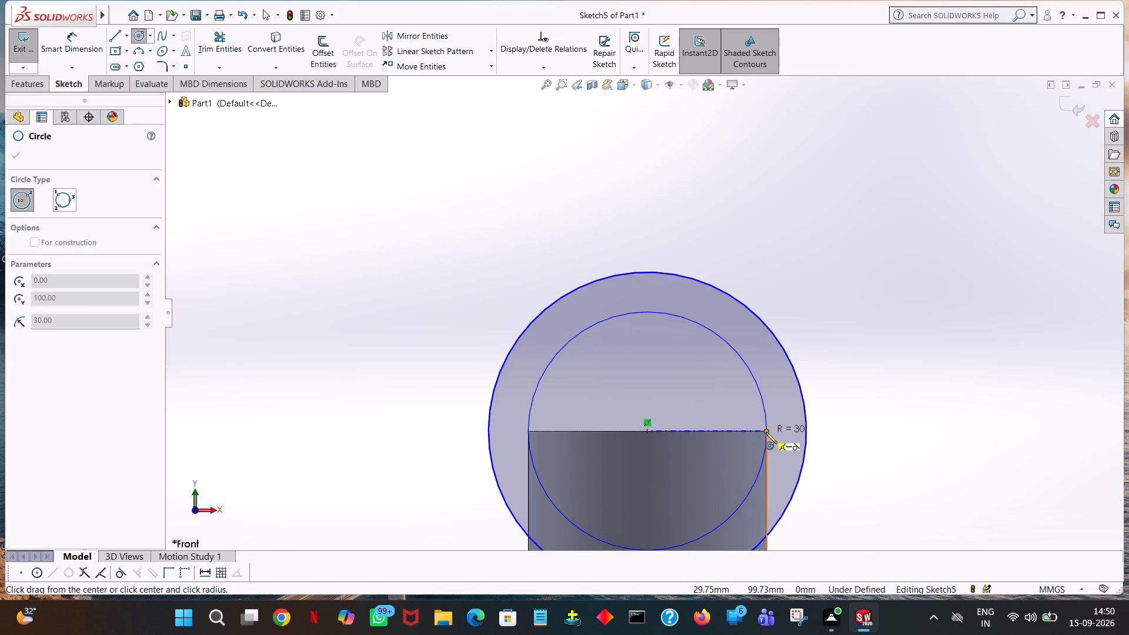
left_click(766, 432)
right_click(767, 432)
left_click(791, 438)
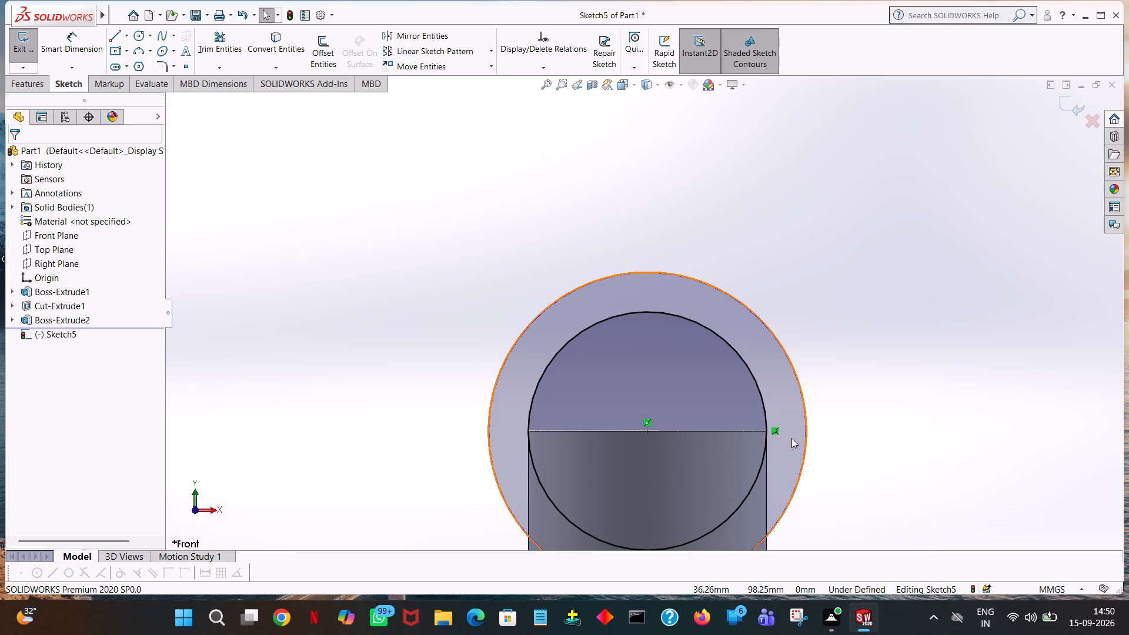
left_click(417, 164)
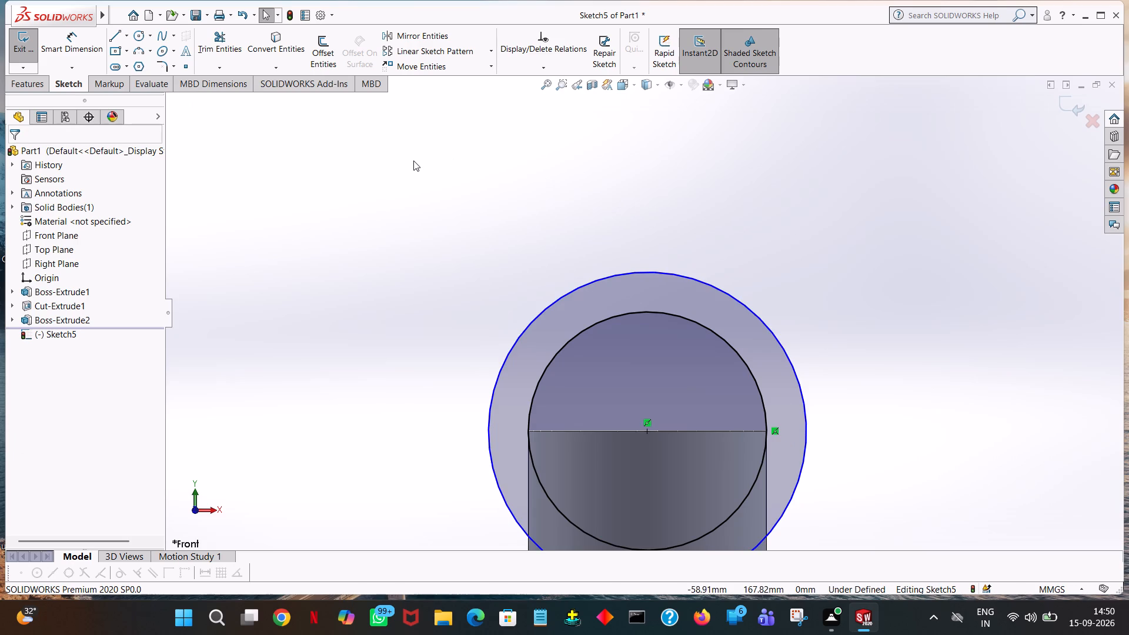
Extrude the ring between the two circles 100 mm with a Mid Plane end condition, merged with the vertical cylinder.
key("ctrl+7")
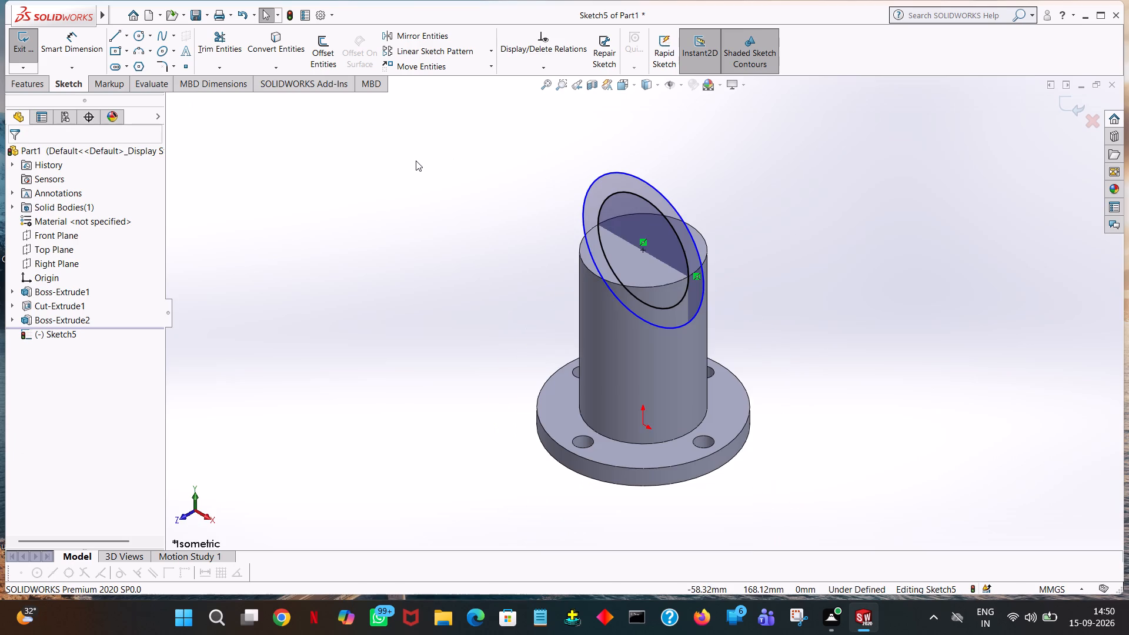
middle_click_drag(821, 239, 773, 238)
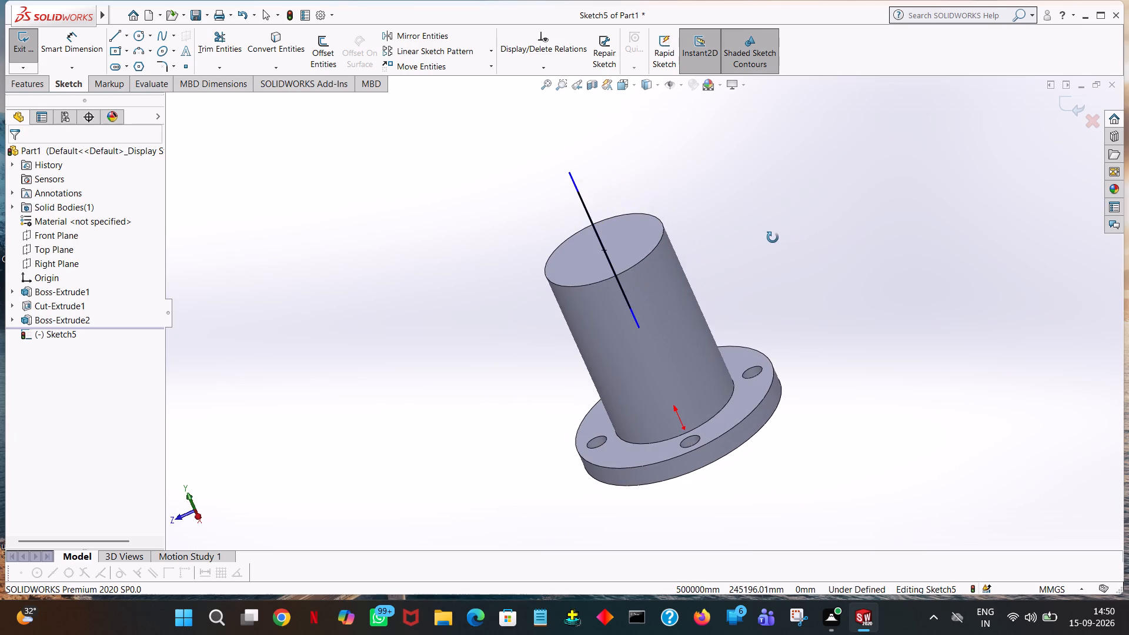
middle_click_drag(773, 238, 846, 219)
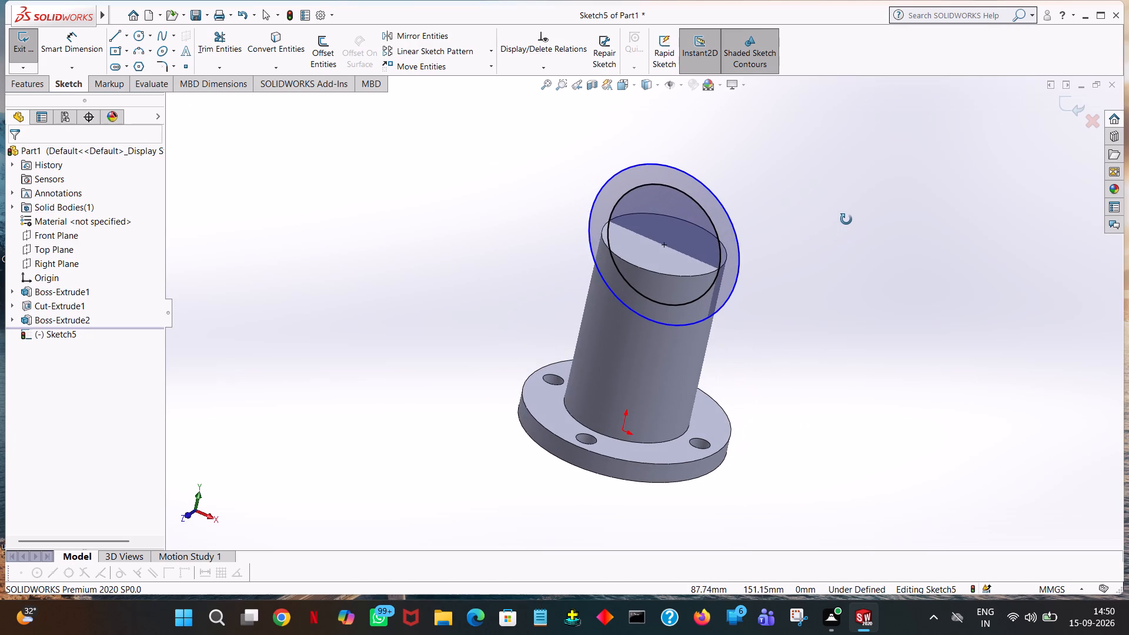
middle_click_drag(846, 219, 855, 163)
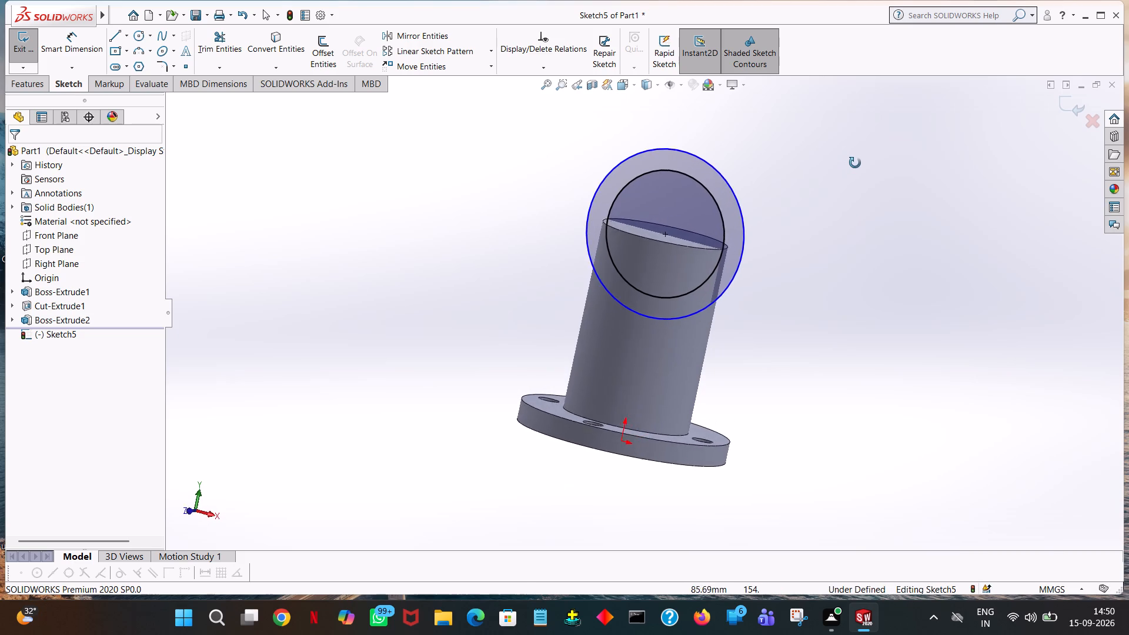
middle_click_drag(855, 163, 859, 153)
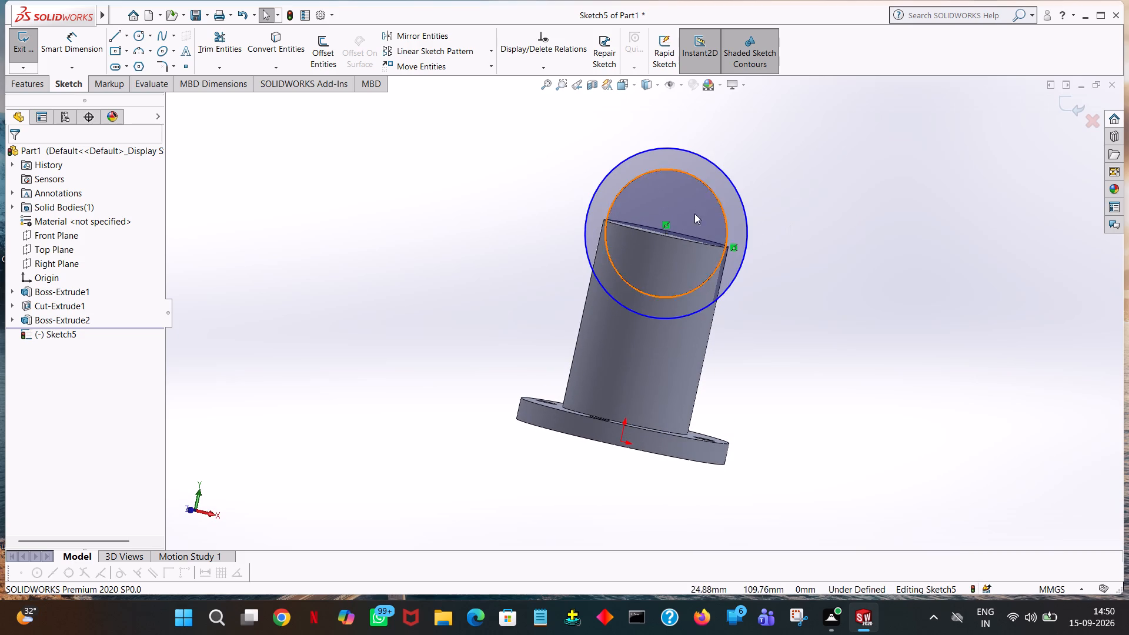
left_click(16, 83)
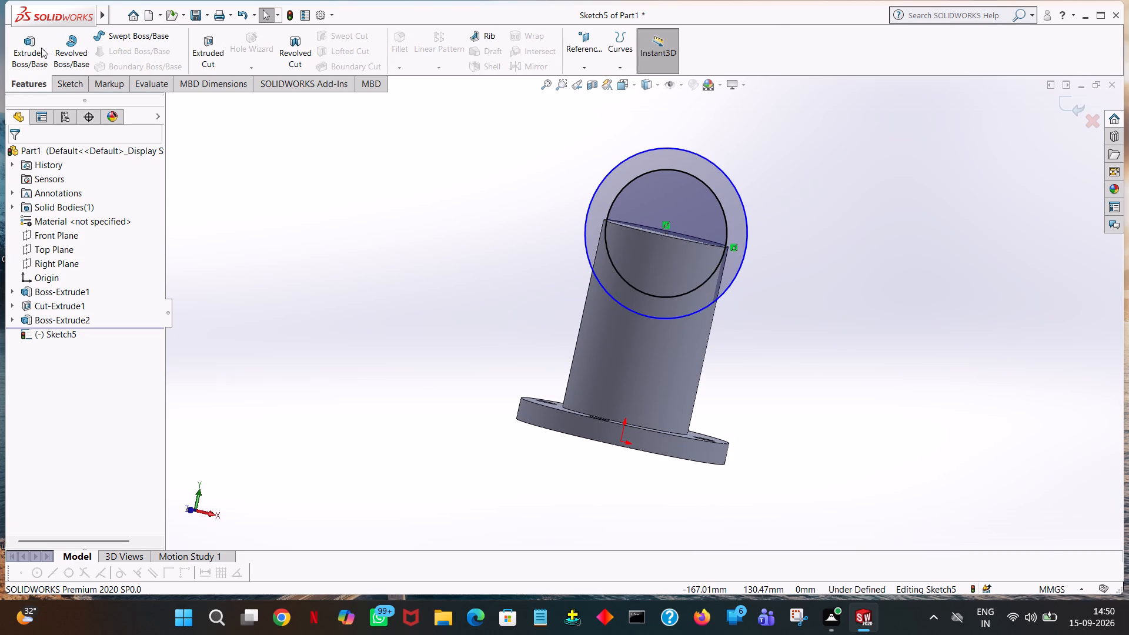
left_click(36, 48)
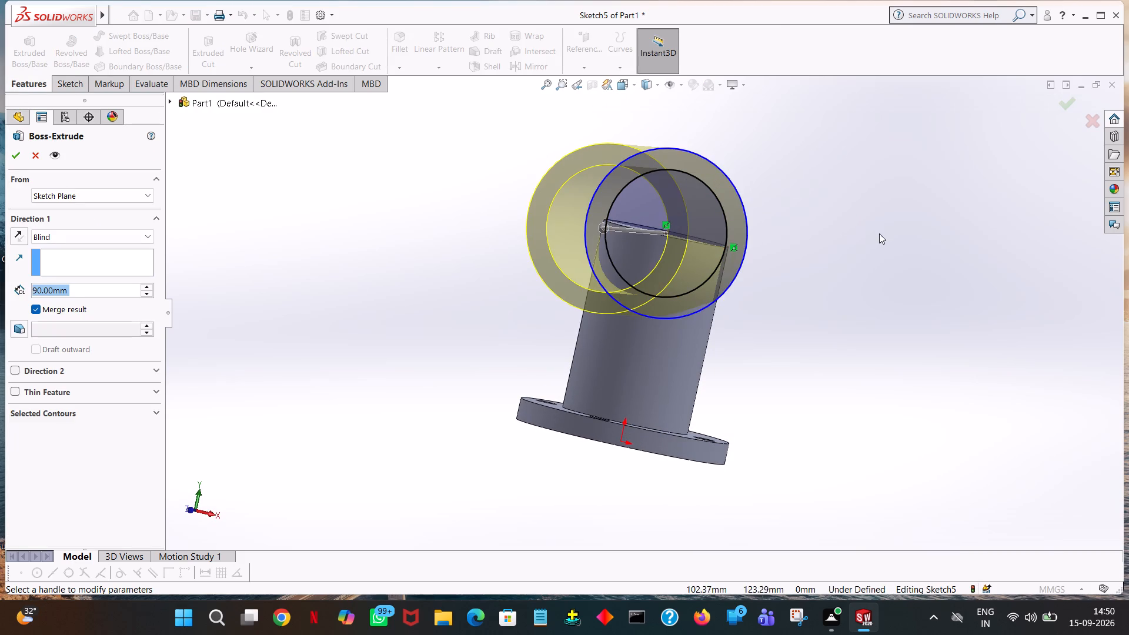
middle_click_drag(880, 235, 807, 238)
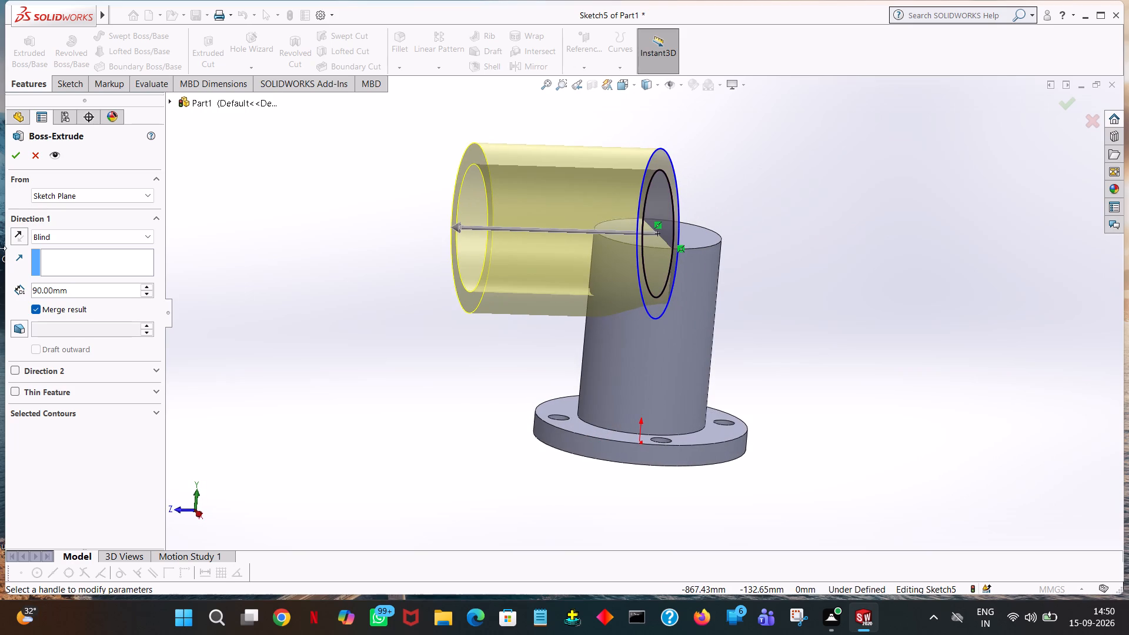
left_click(45, 233)
left_click(56, 312)
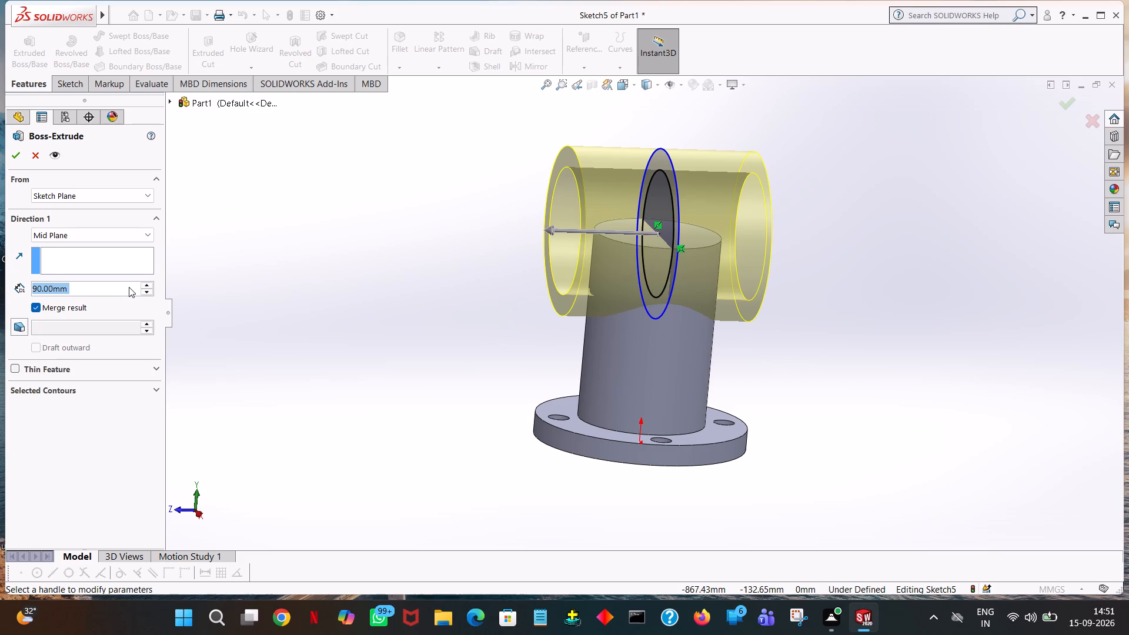
middle_click_drag(270, 296, 269, 298)
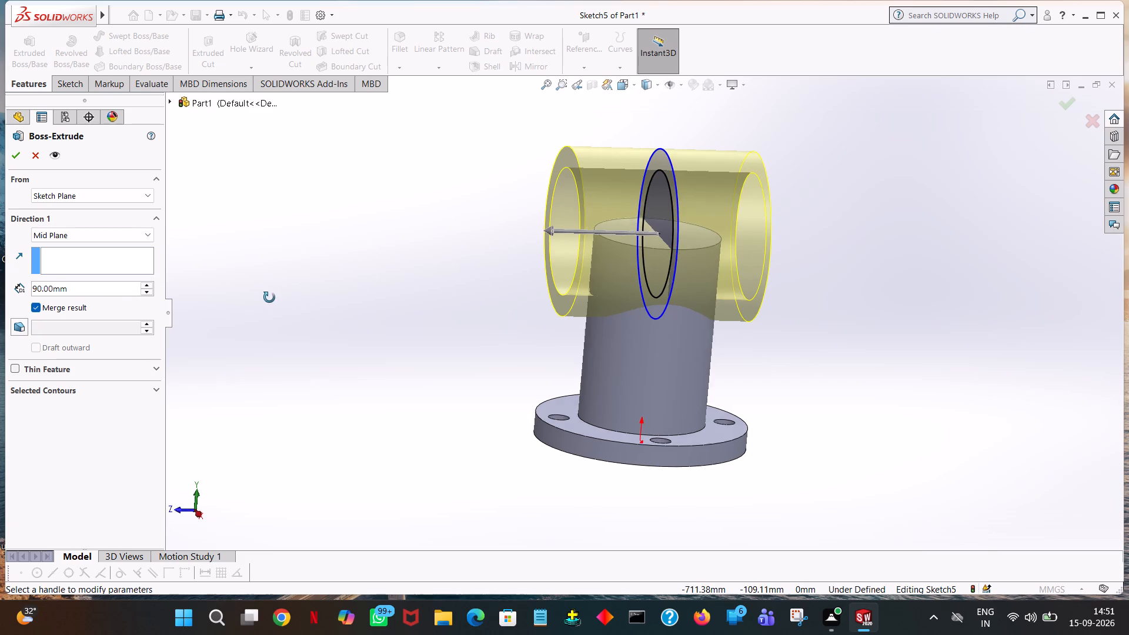
middle_click_drag(269, 298, 259, 301)
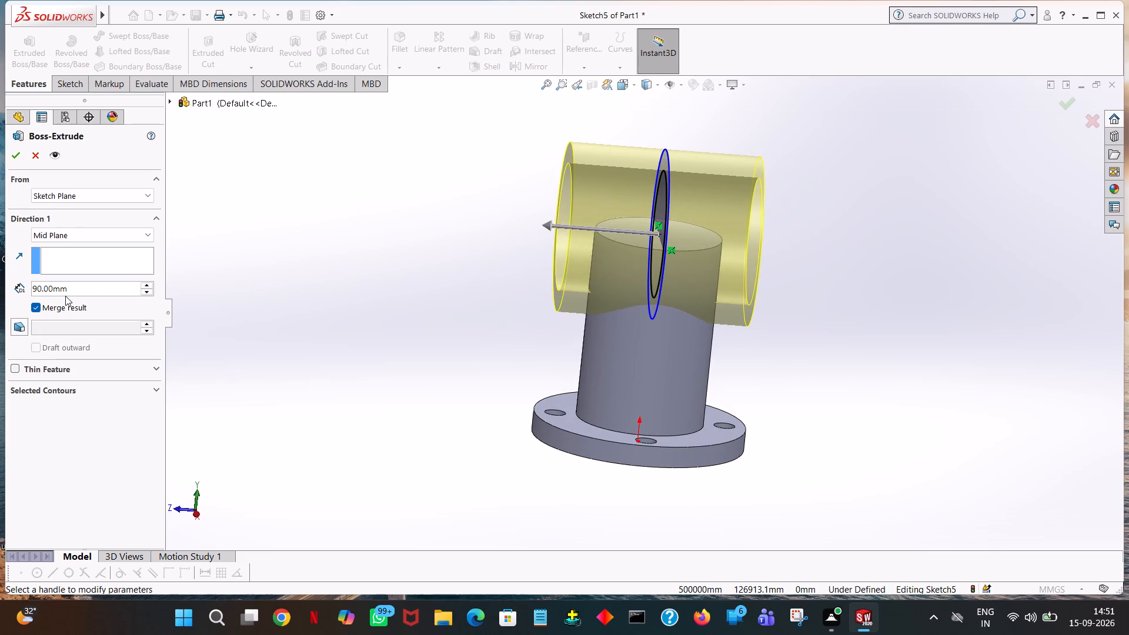
double_click(80, 288)
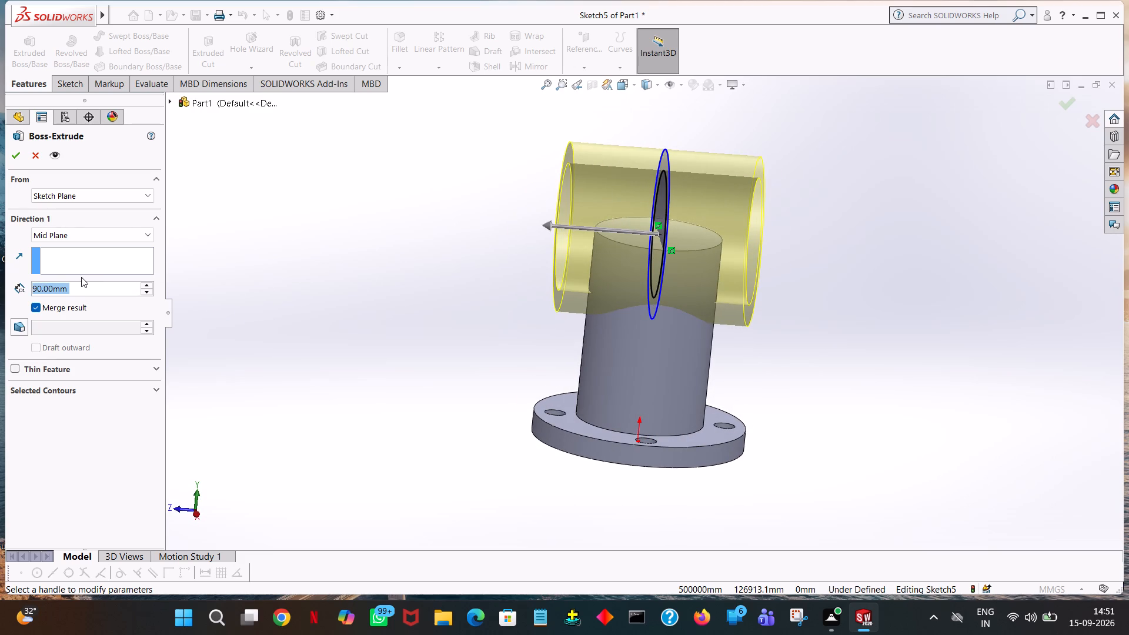
type("100")
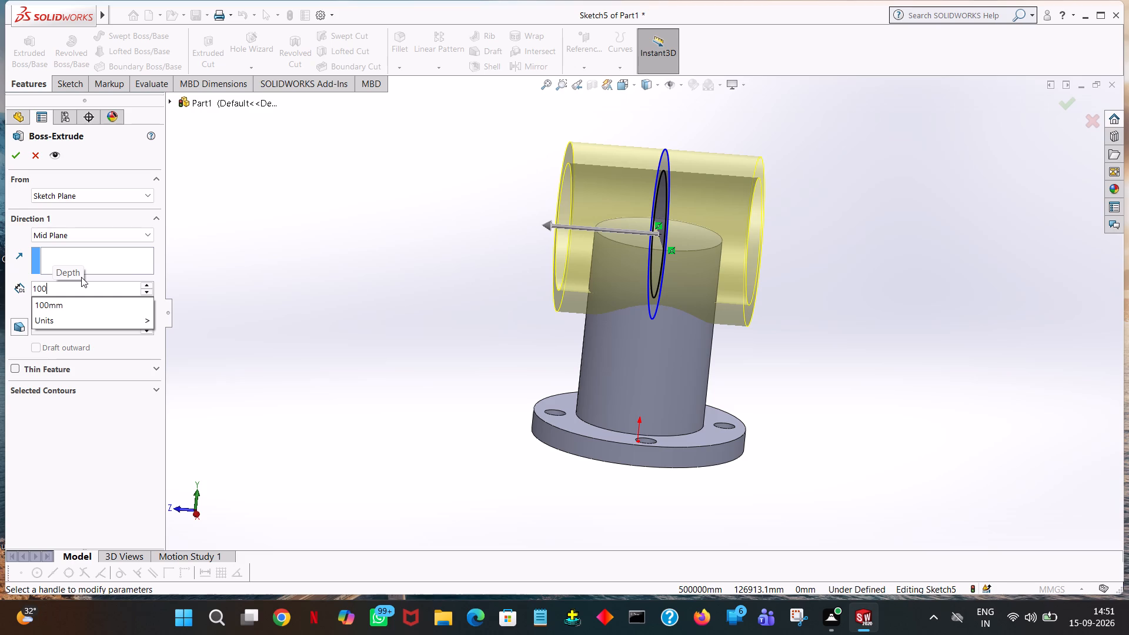
left_click(320, 263)
left_click(312, 213)
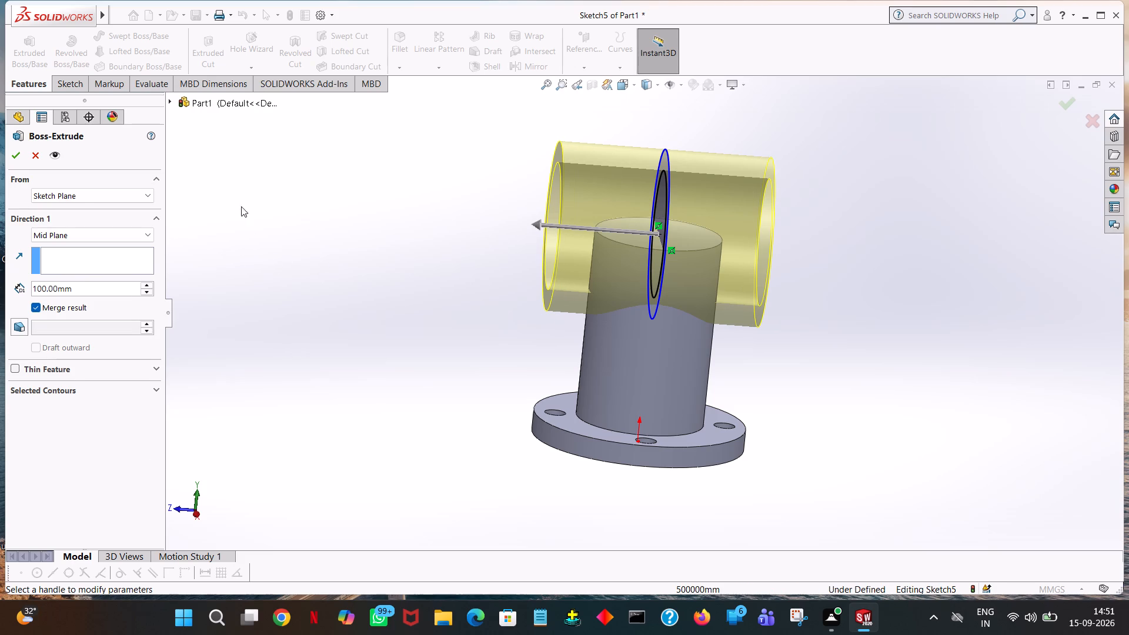
left_click(17, 160)
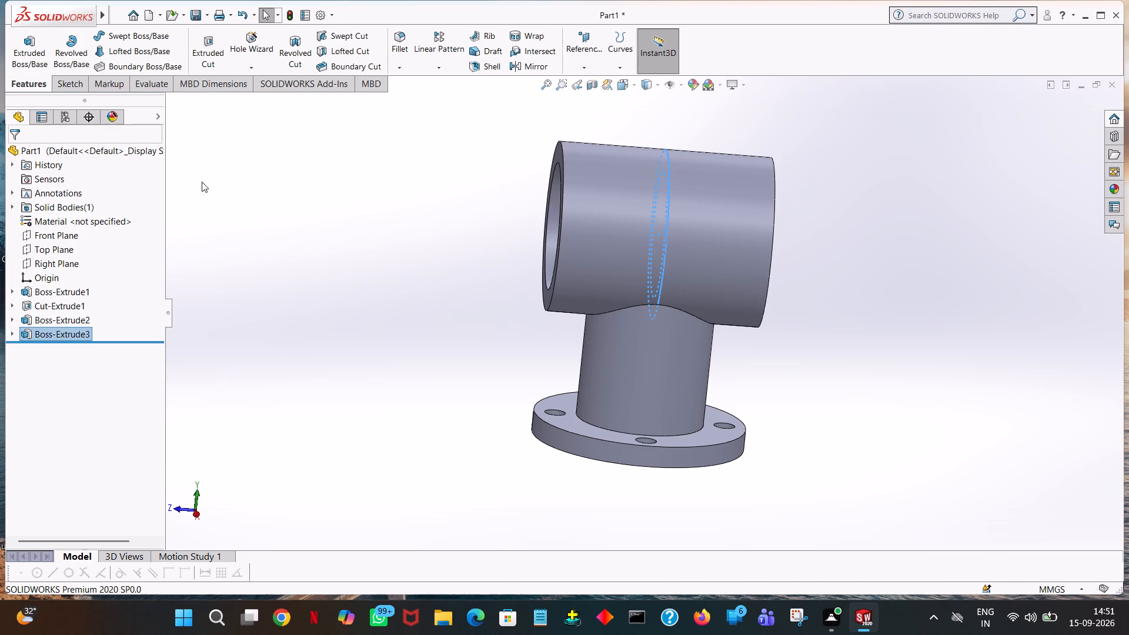
left_click(298, 216)
middle_click_drag(306, 221, 395, 249)
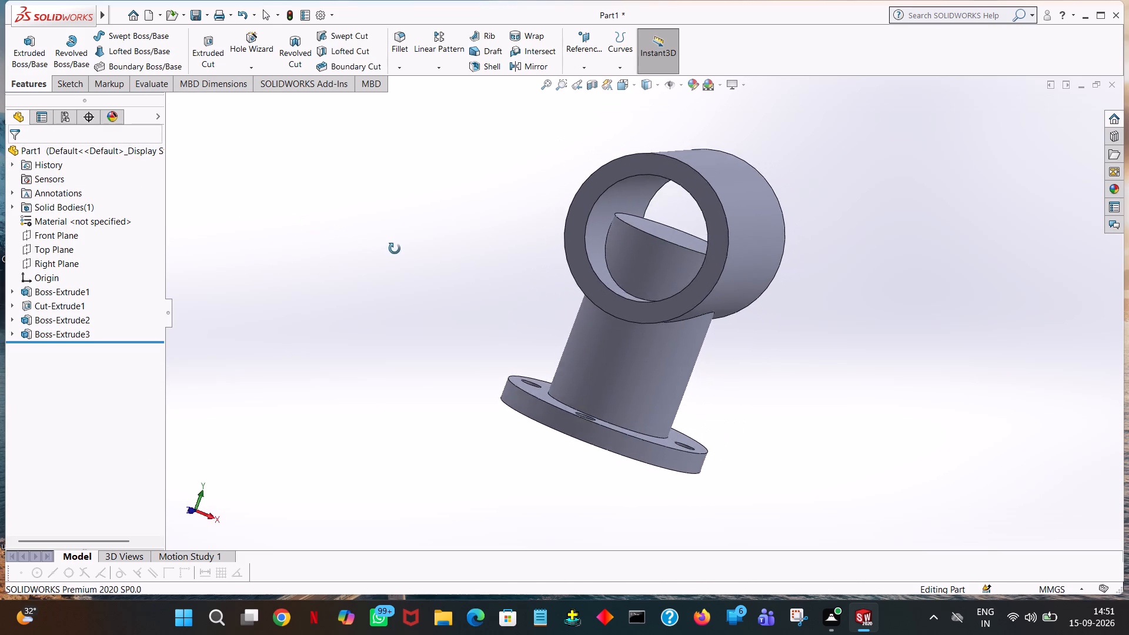
Start a cut sketch on the horizontal tube's end face and draw a 30 mm radius circle centred on the bore.
middle_click_drag(395, 249, 561, 340)
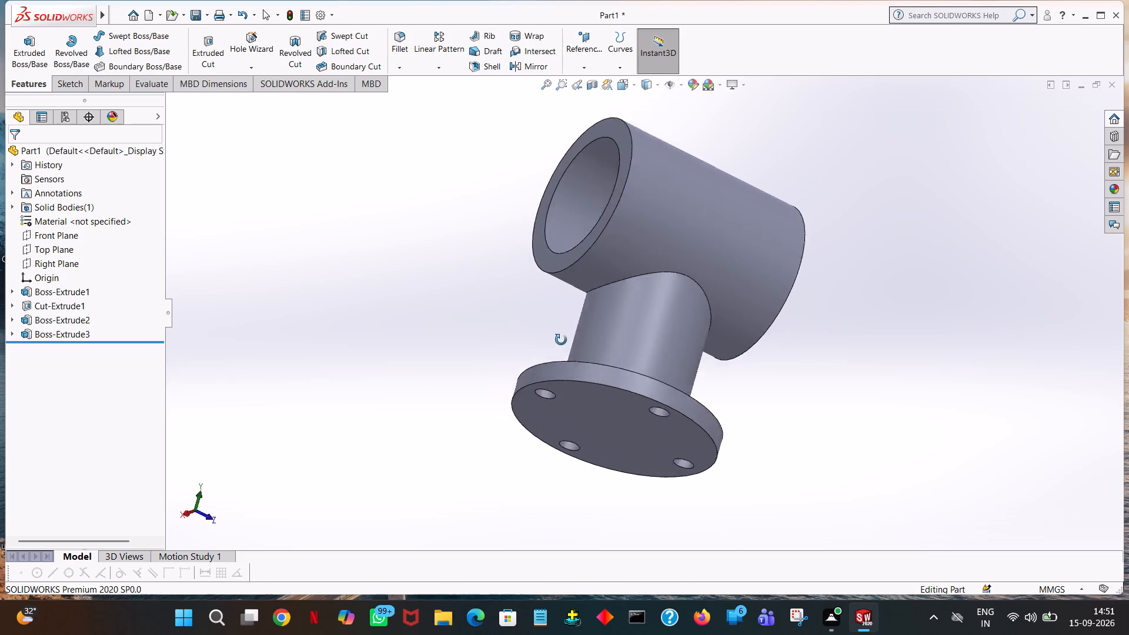
middle_click_drag(561, 340, 606, 370)
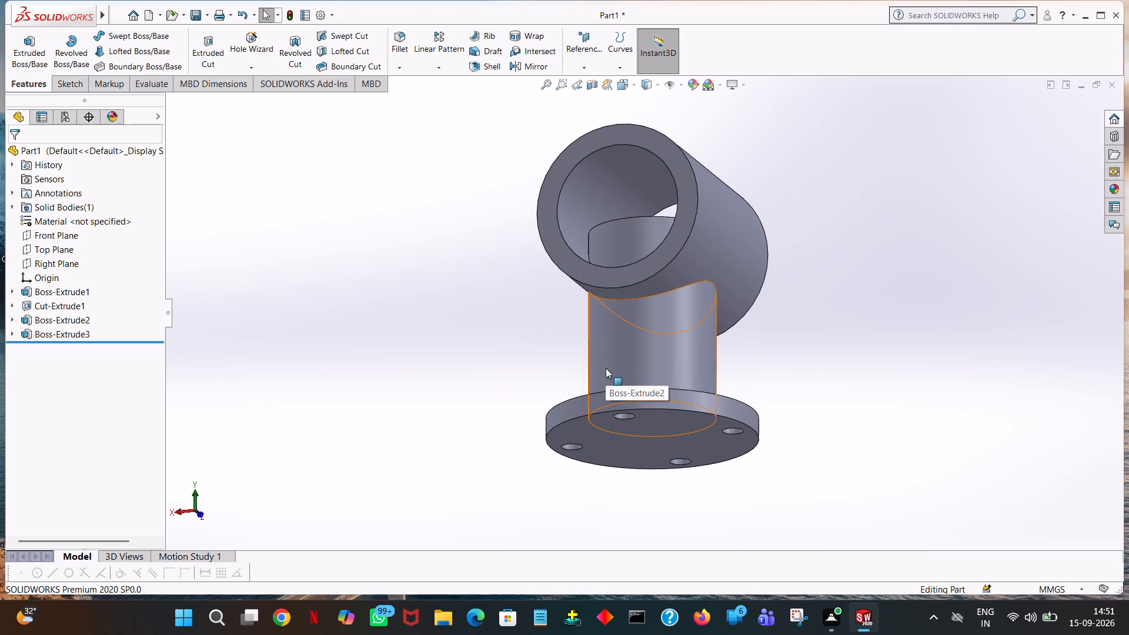
middle_click_drag(603, 380, 631, 401)
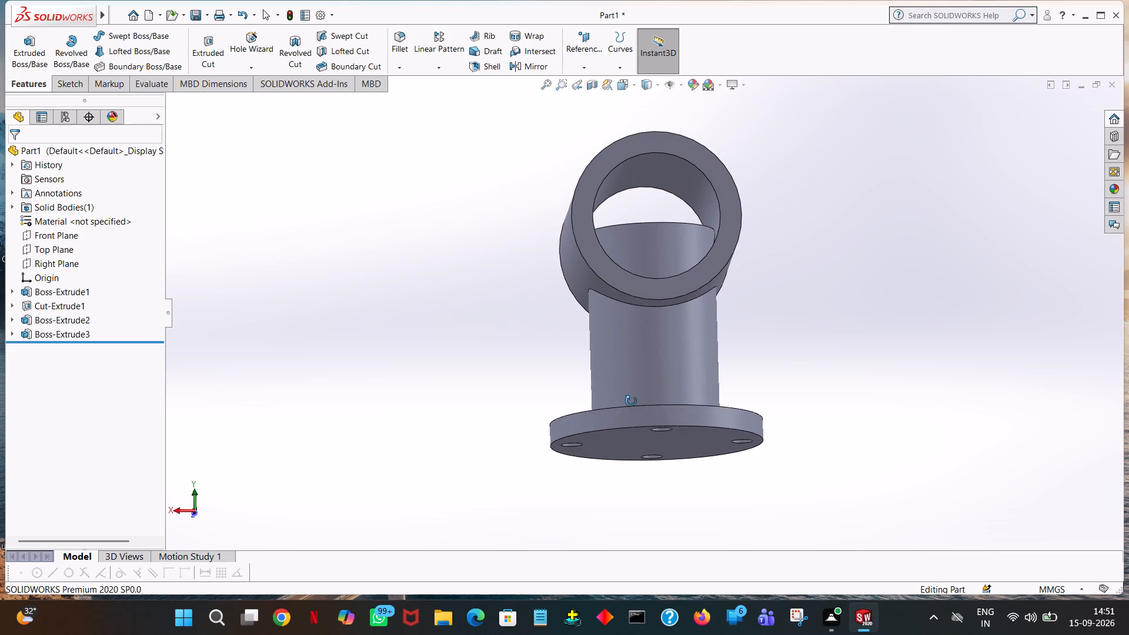
middle_click_drag(631, 401, 614, 431)
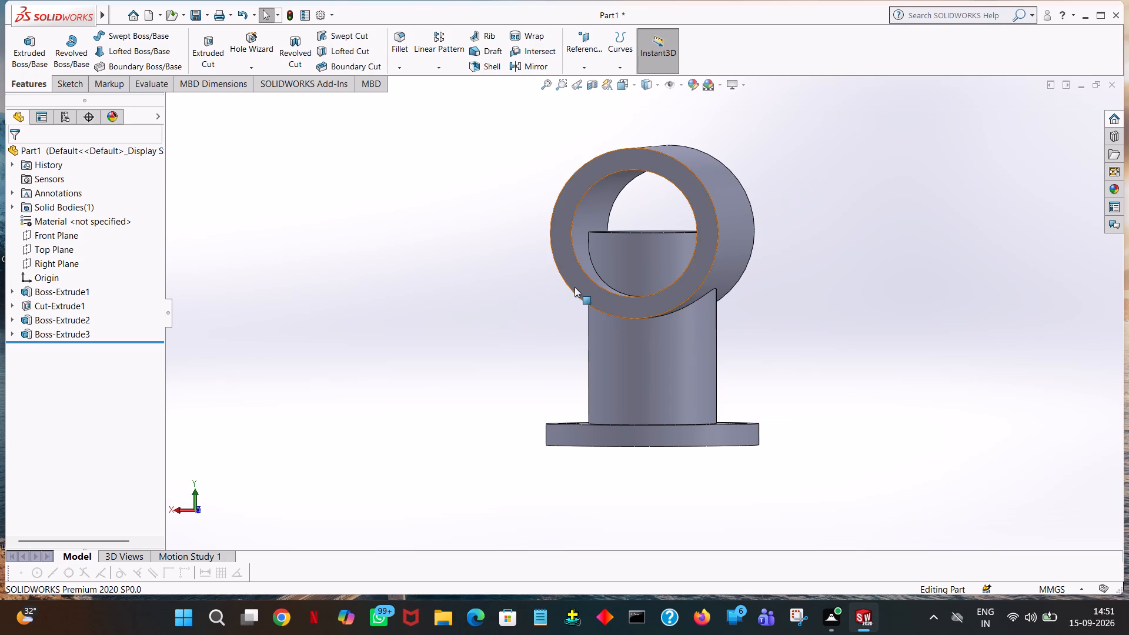
left_click(220, 46)
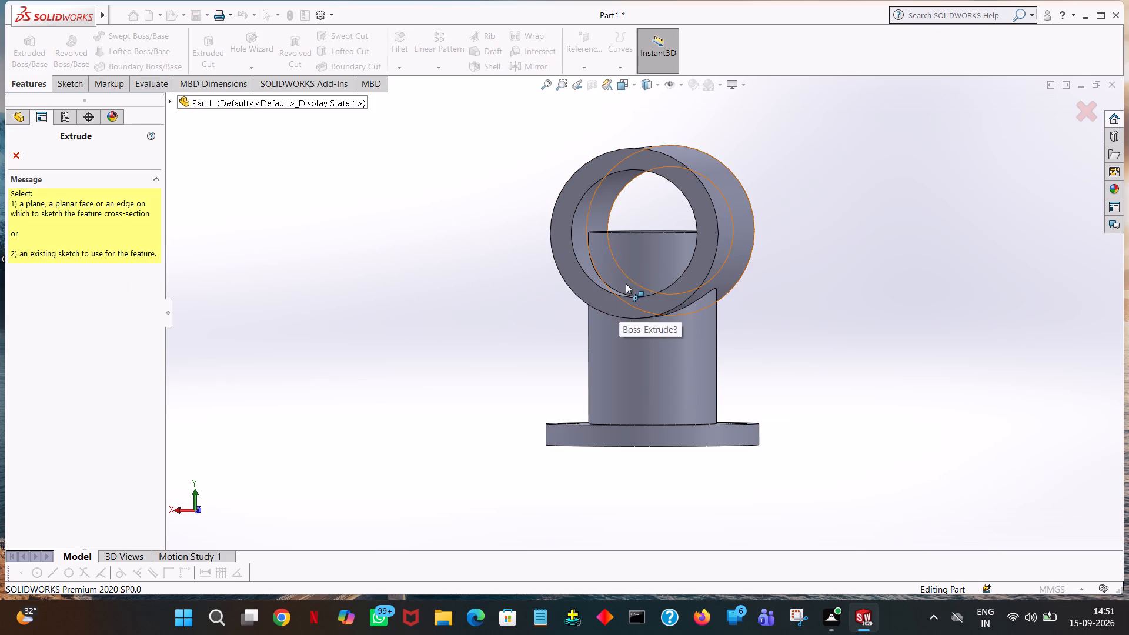
left_click(570, 201)
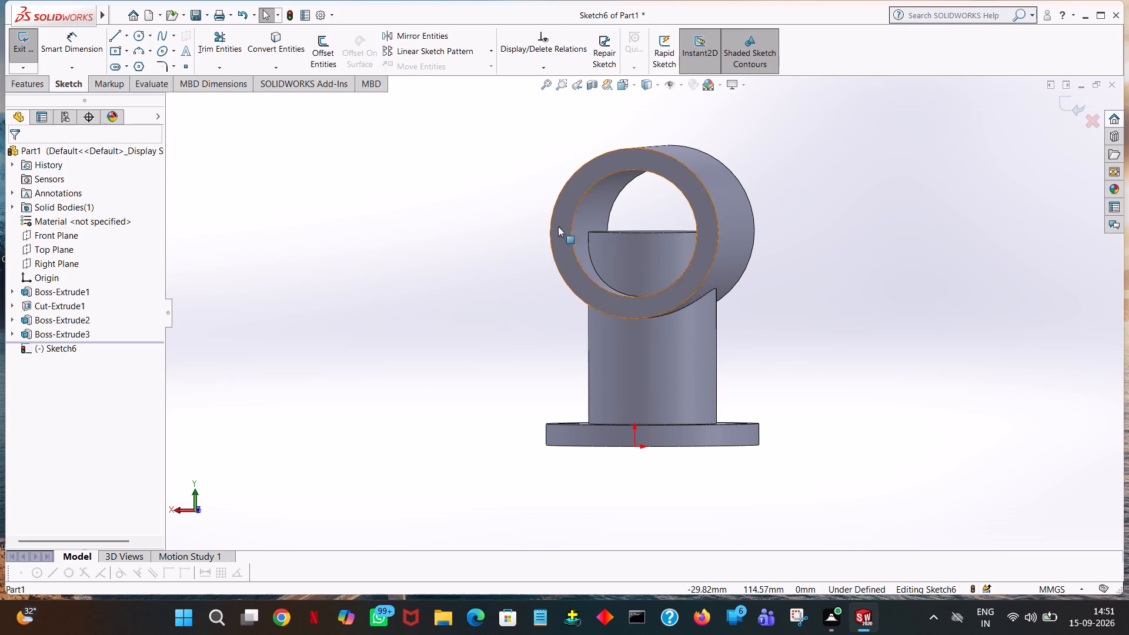
left_click(138, 36)
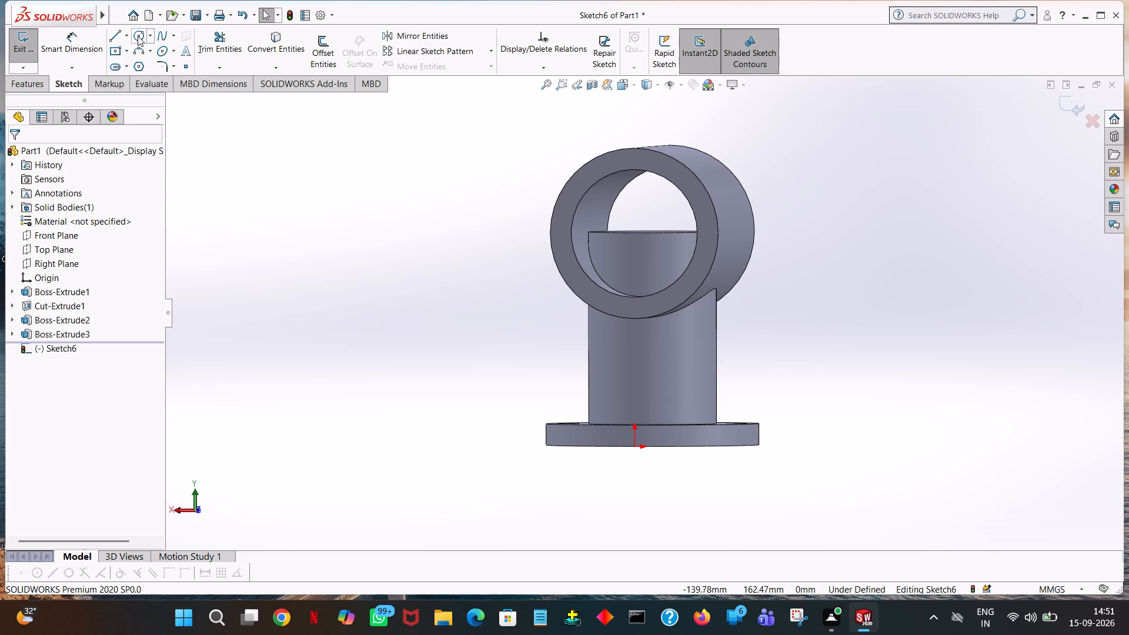
left_click(633, 231)
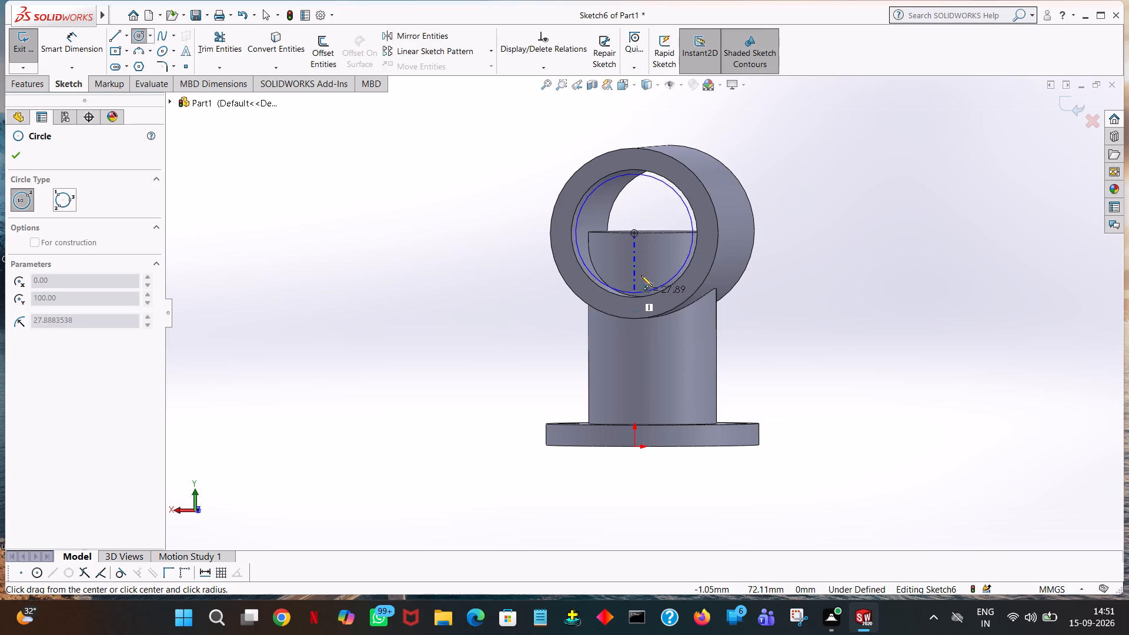
left_click(673, 235)
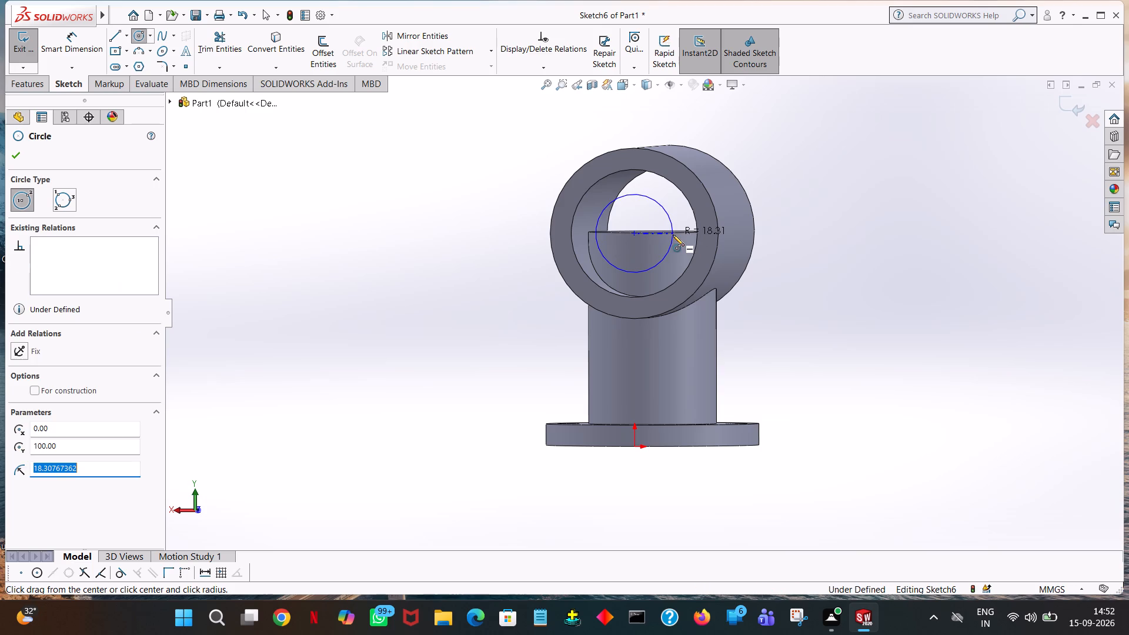
type("30")
key("Return")
right_click(673, 235)
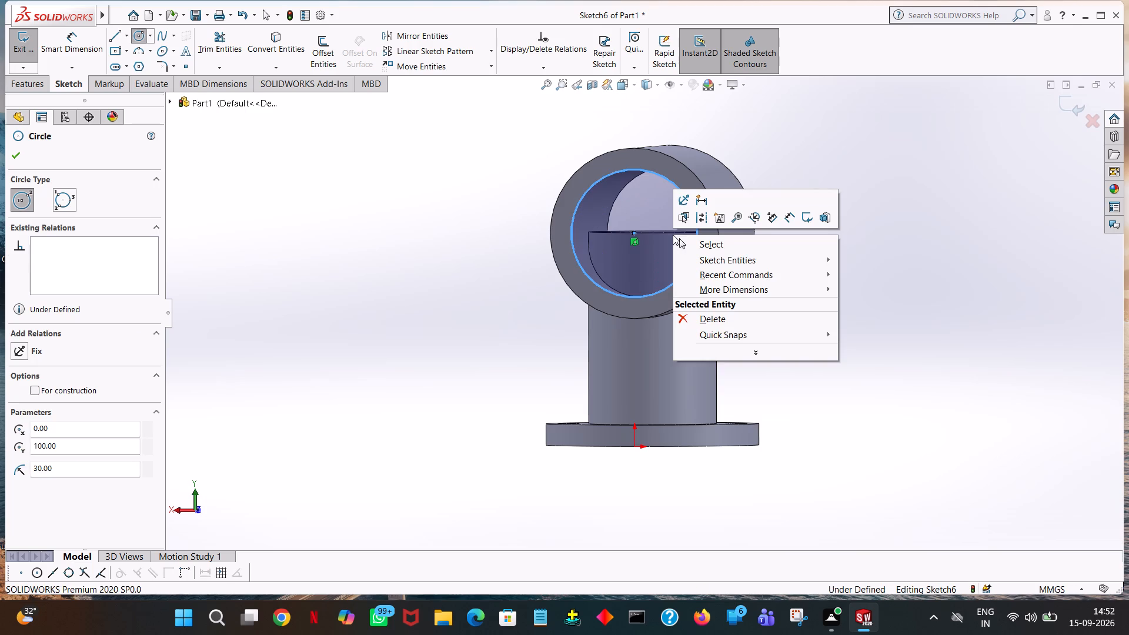
left_click(682, 239)
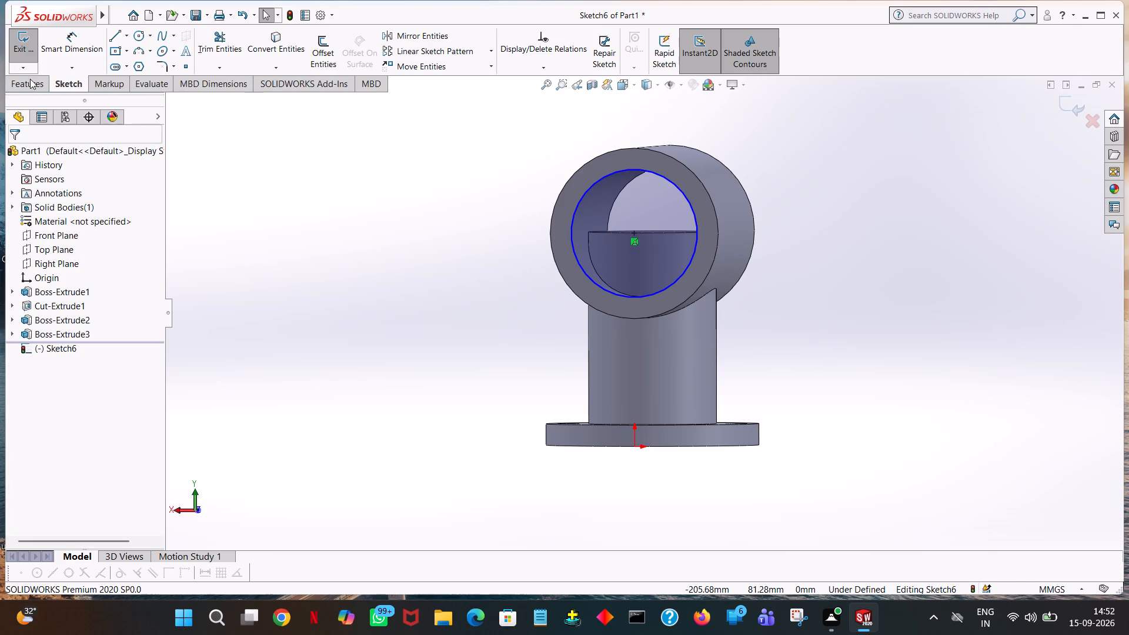
Cut-extrude the circle 100 mm Blind through the tube to remove the vertical cylinder's material inside the bore.
left_click(29, 79)
left_click(212, 39)
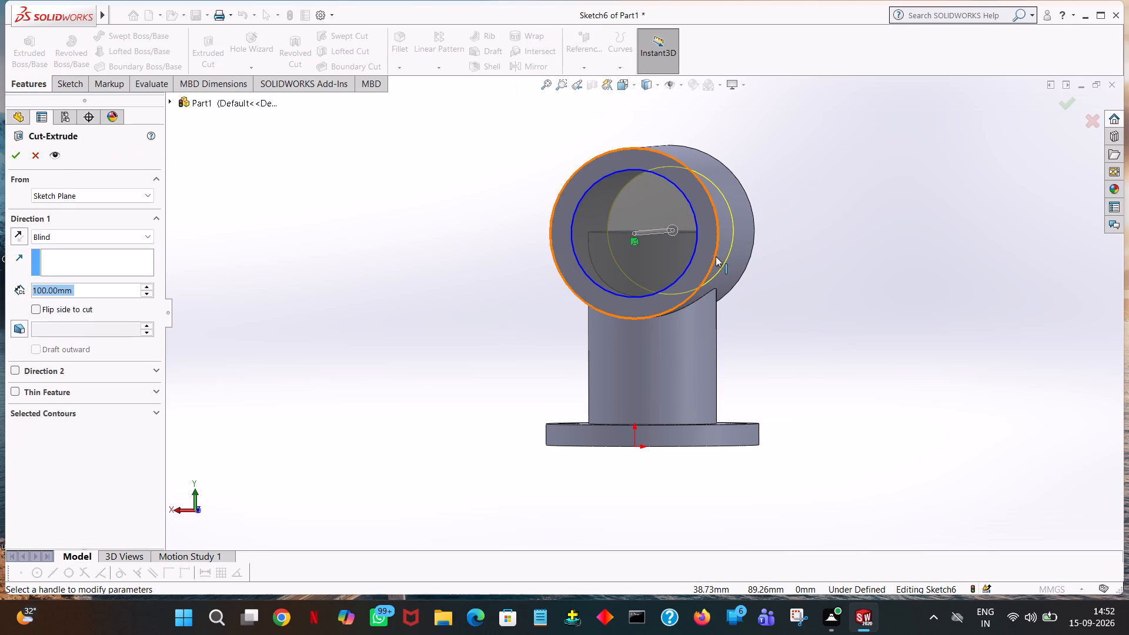
middle_click_drag(824, 248, 693, 277)
left_click(12, 157)
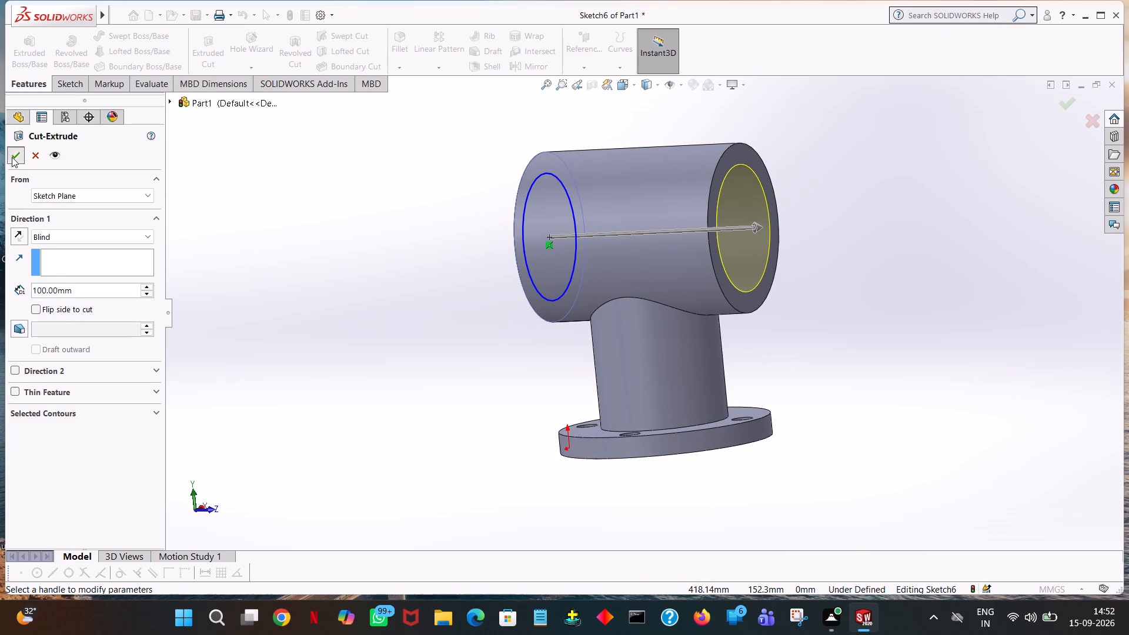
left_click(283, 190)
Start an Extruded Boss sketch on the tube's front annular end face and view it face-on.
middle_click_drag(291, 193, 436, 222)
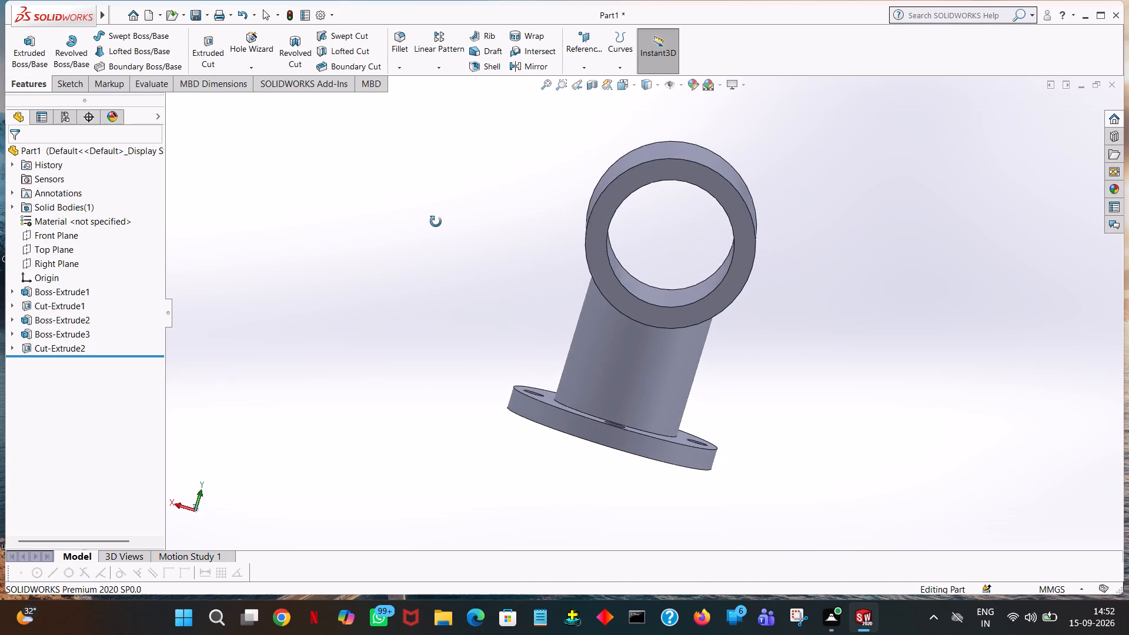
middle_click_drag(436, 222, 458, 187)
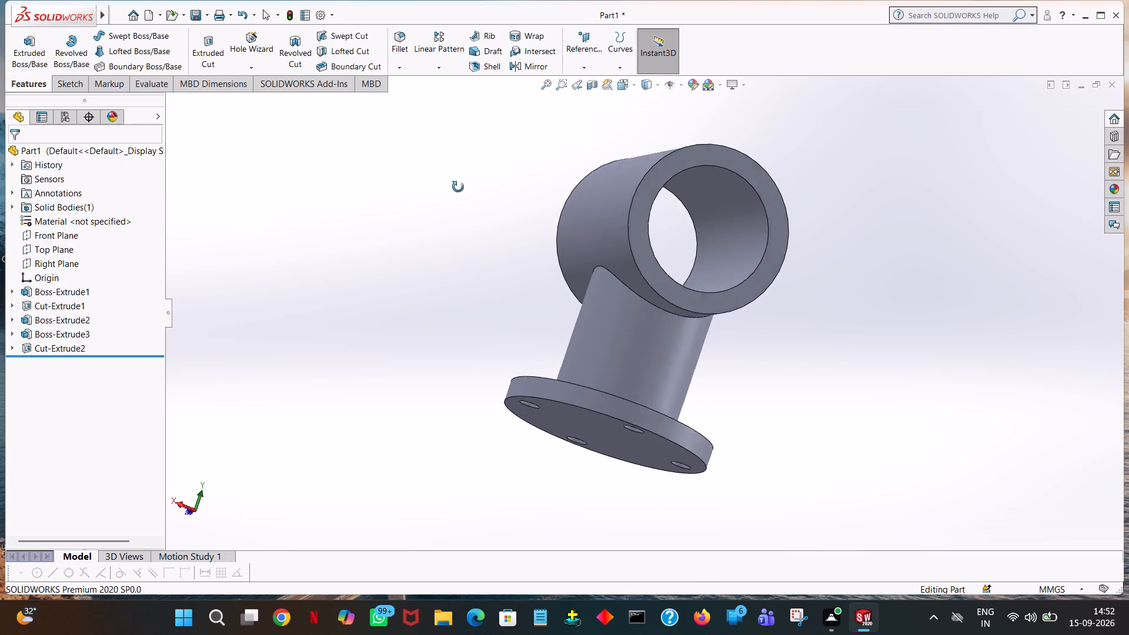
middle_click_drag(458, 187, 466, 159)
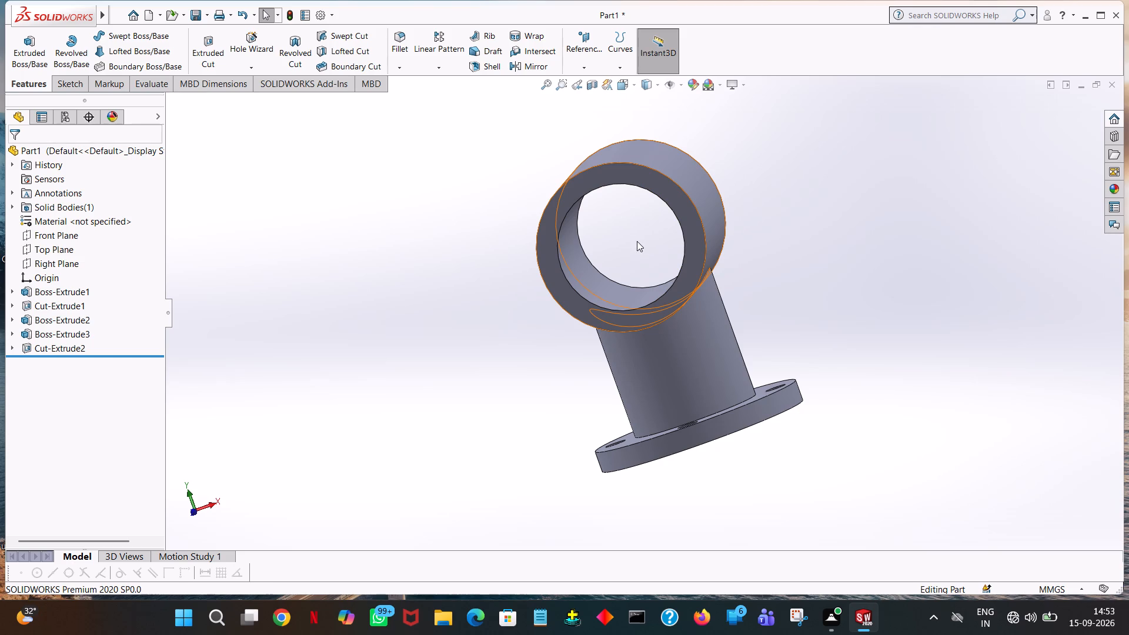
left_click(25, 42)
left_click(617, 176)
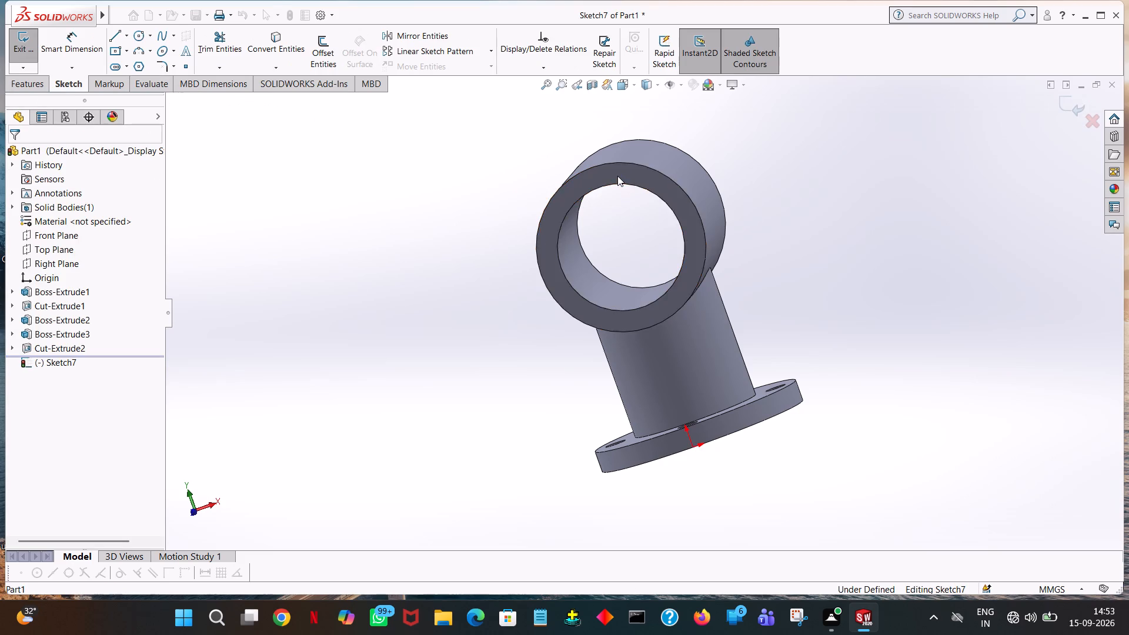
right_click(617, 176)
left_click(821, 168)
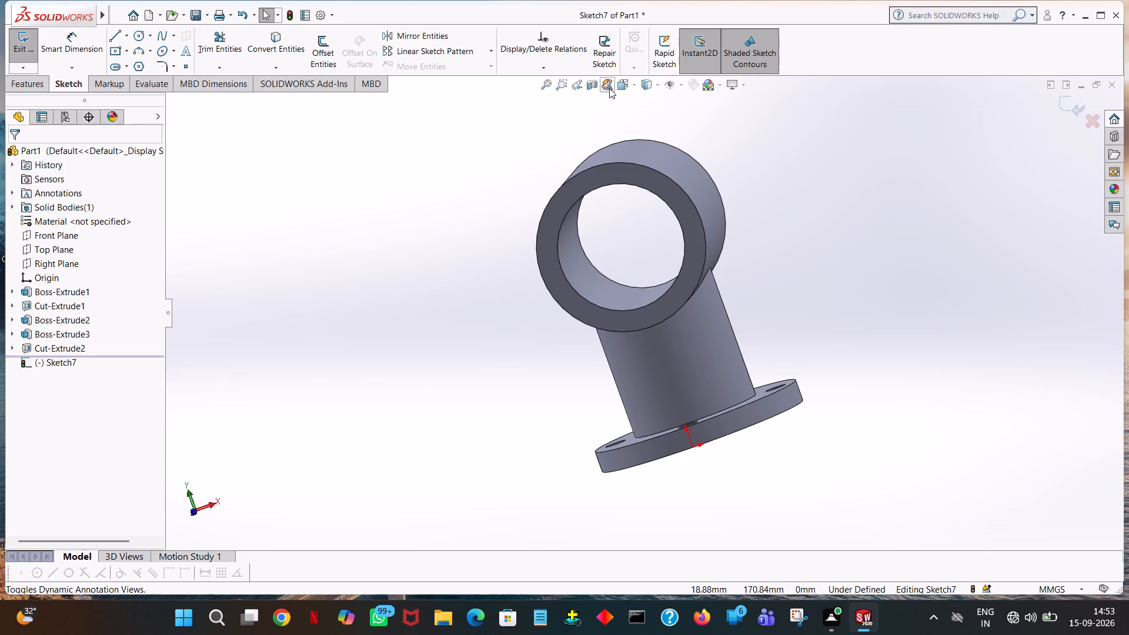
left_click(635, 90)
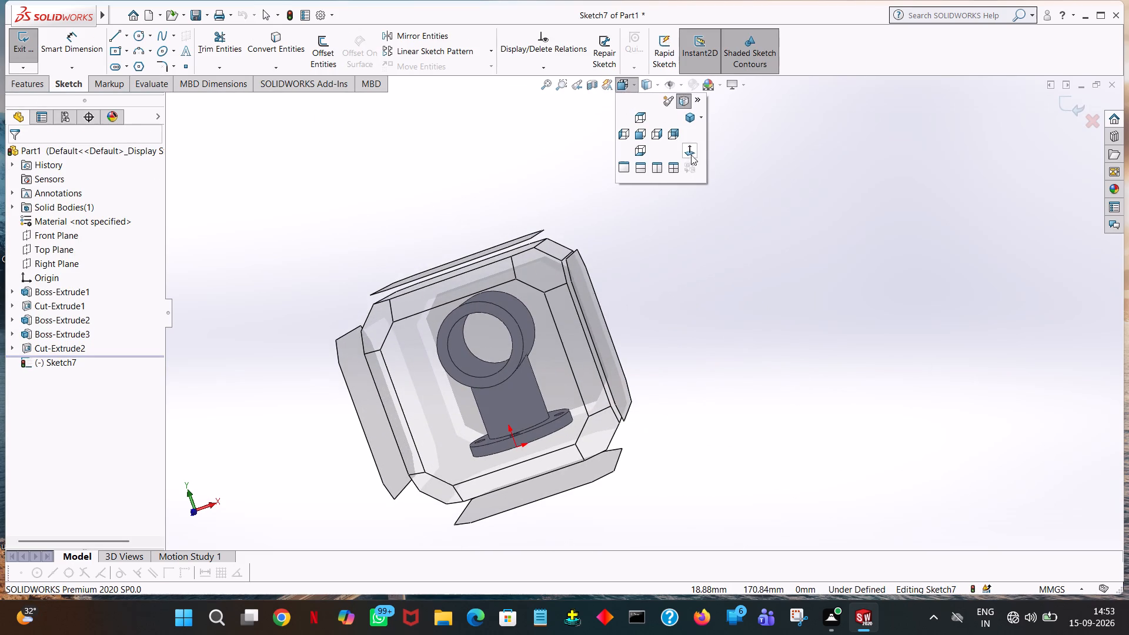
left_click(689, 149)
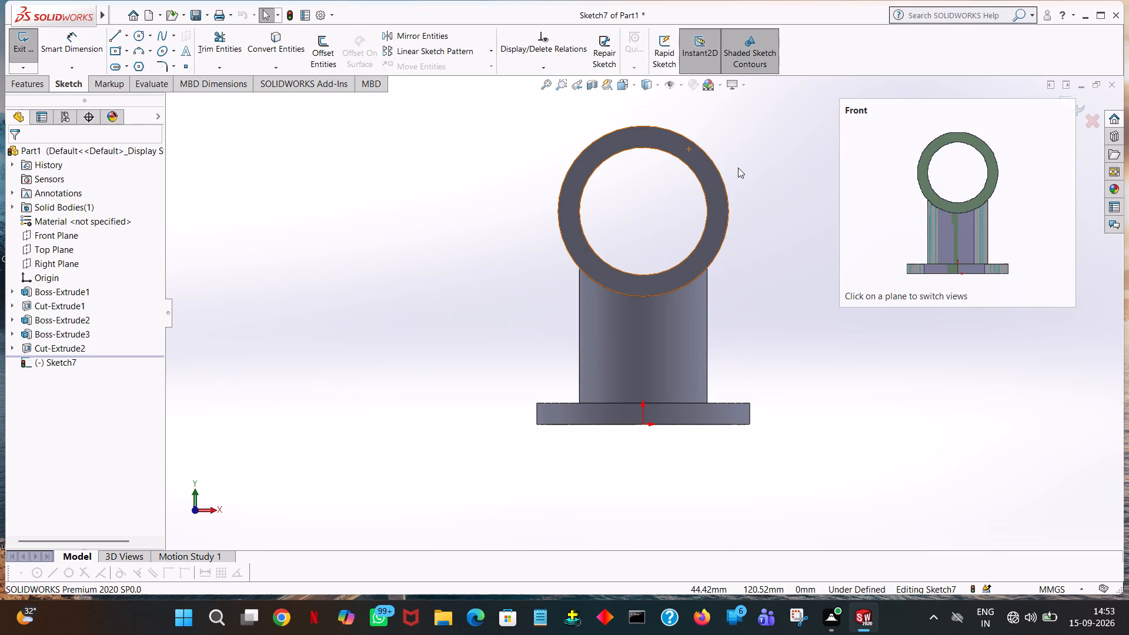
middle_click_drag(739, 170, 743, 275, "ctrl")
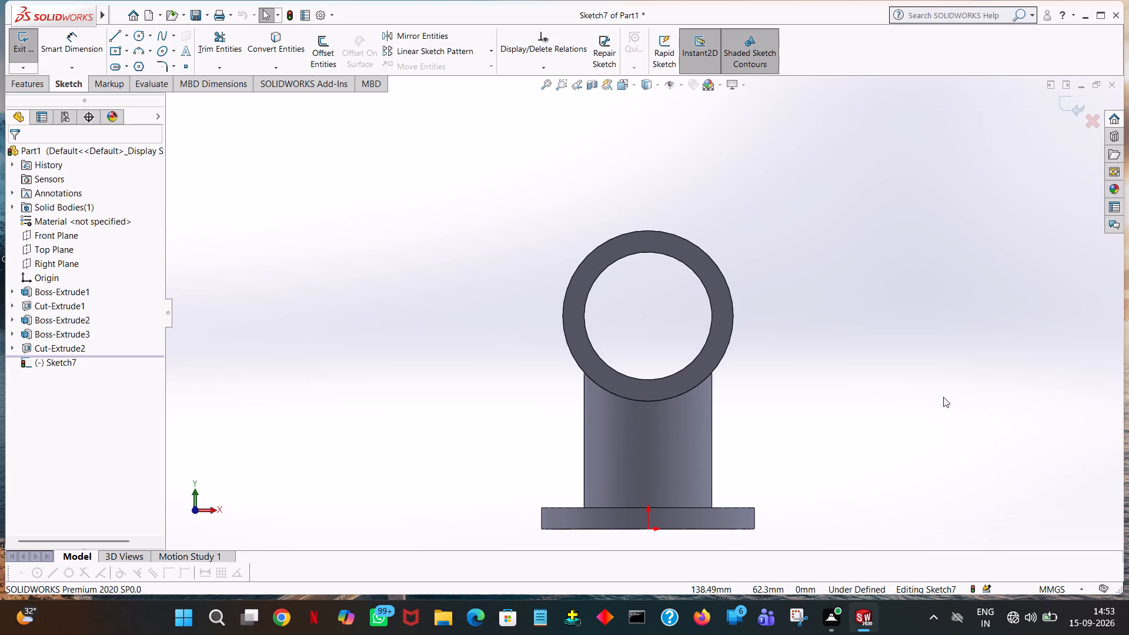
middle_click_drag(943, 399, 929, 405)
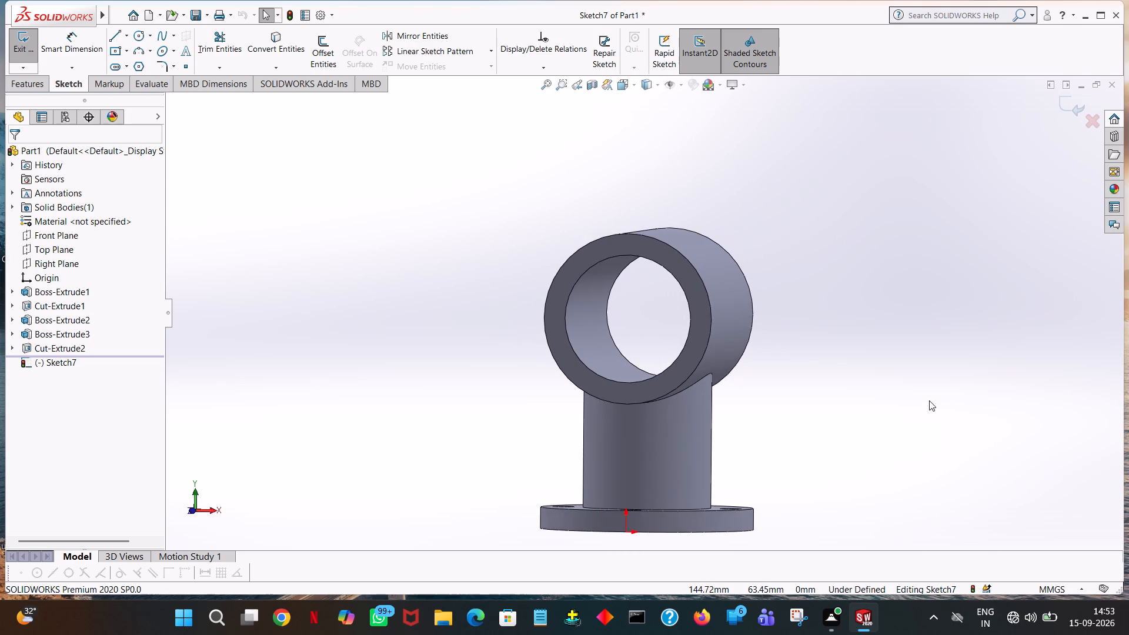
key("space")
Draw a vertical 50 mm line upward from the centre of the tube's bore.
left_click(141, 89)
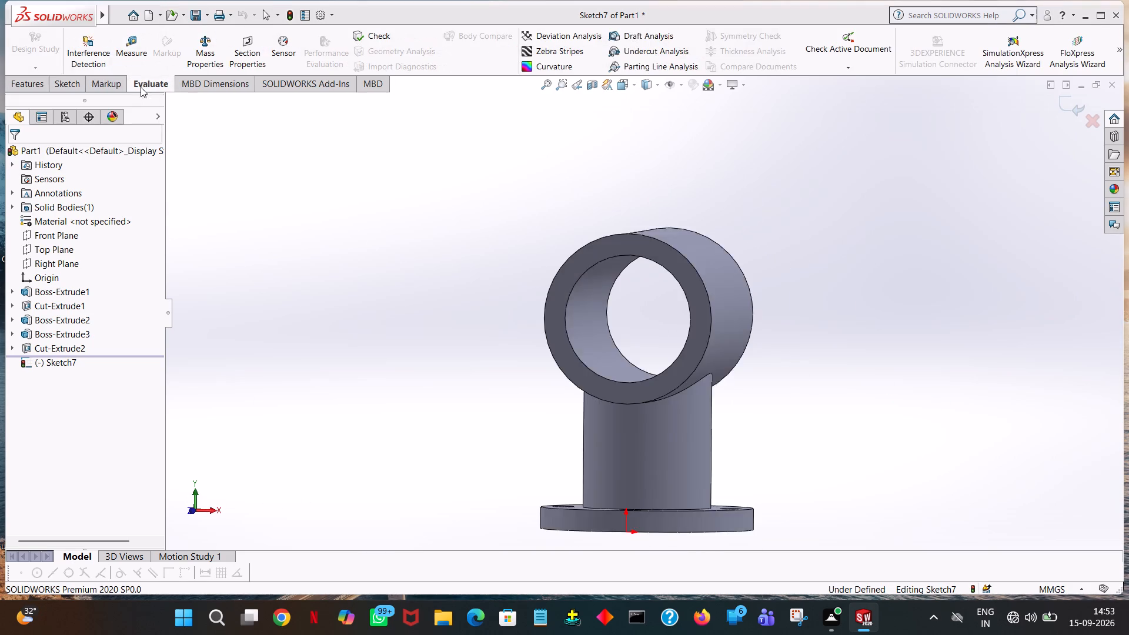
left_click(67, 85)
left_click(111, 34)
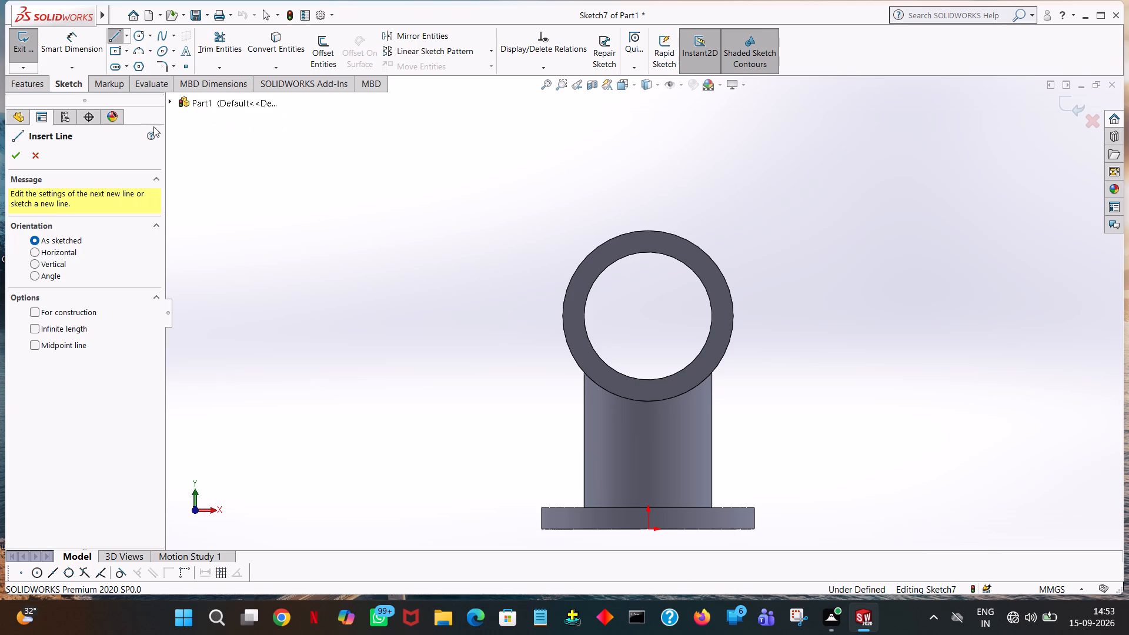
left_click(647, 316)
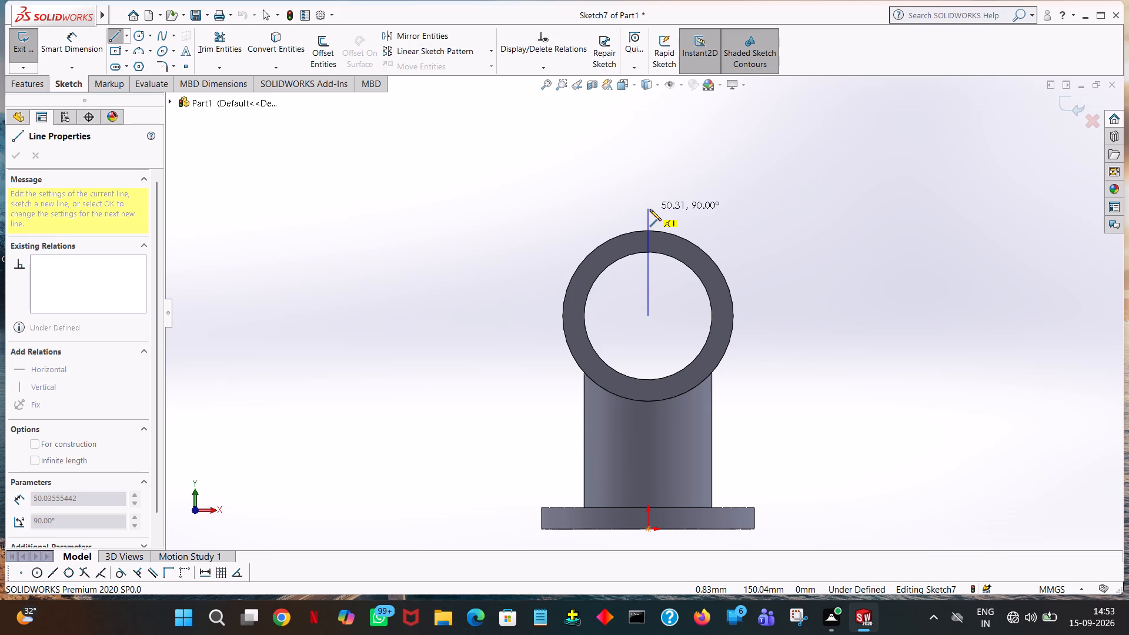
left_click(650, 209)
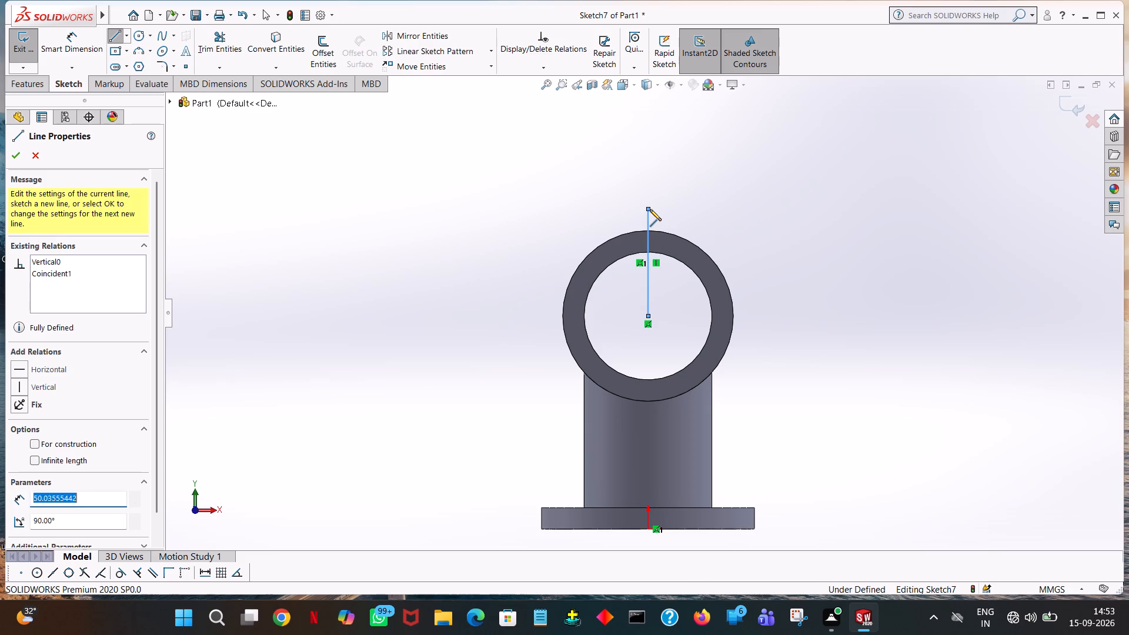
key("5")
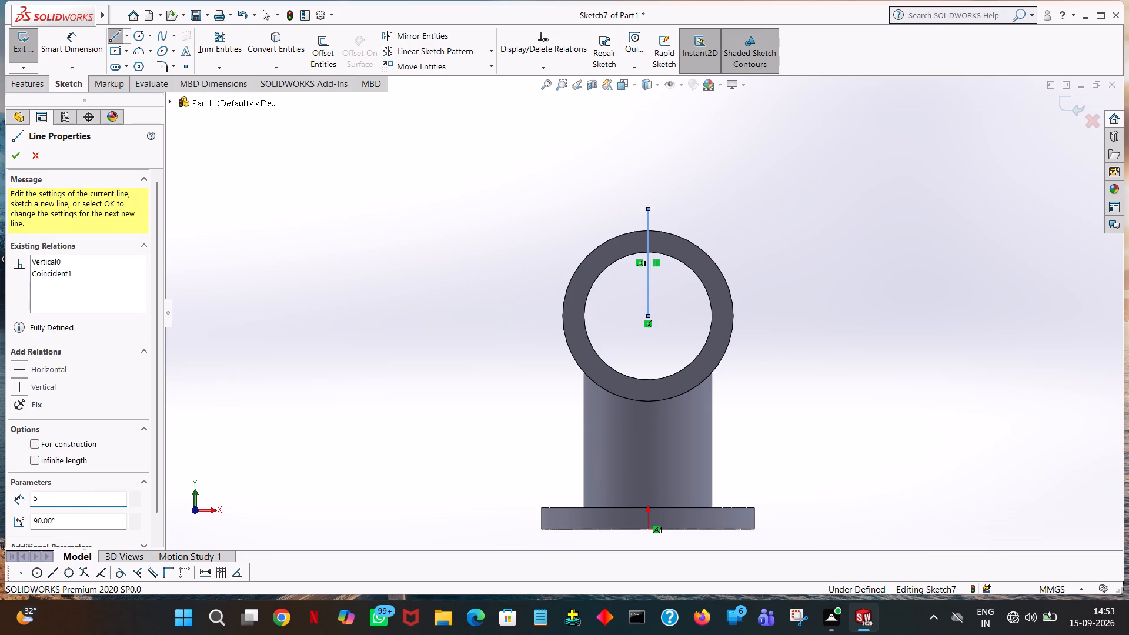
key("0")
key("Return")
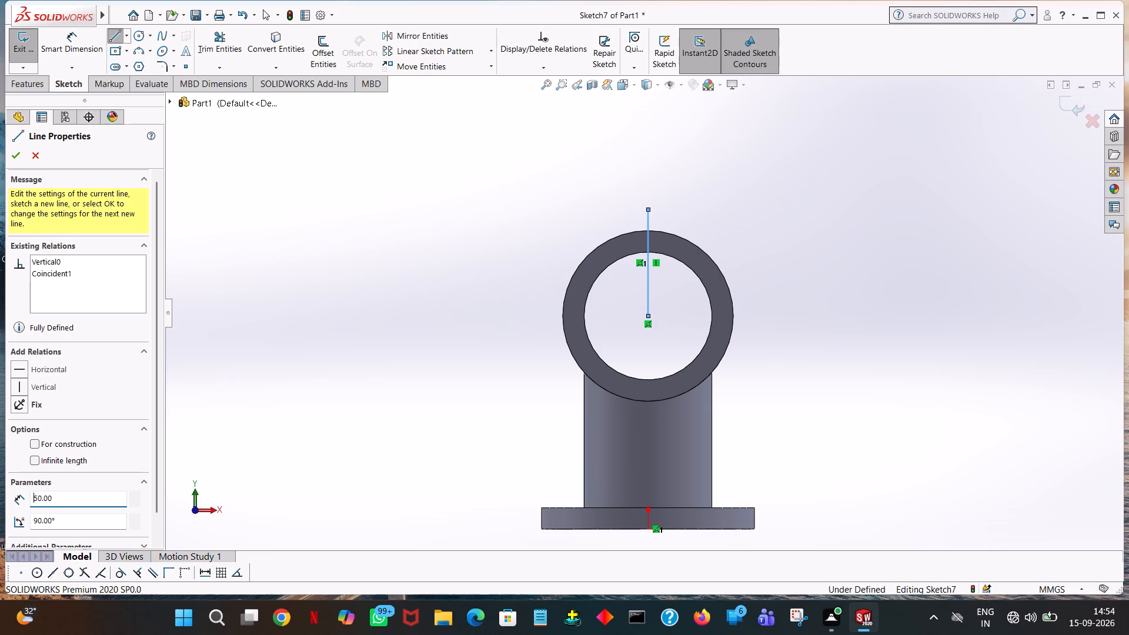
right_click(650, 209)
left_click(659, 213)
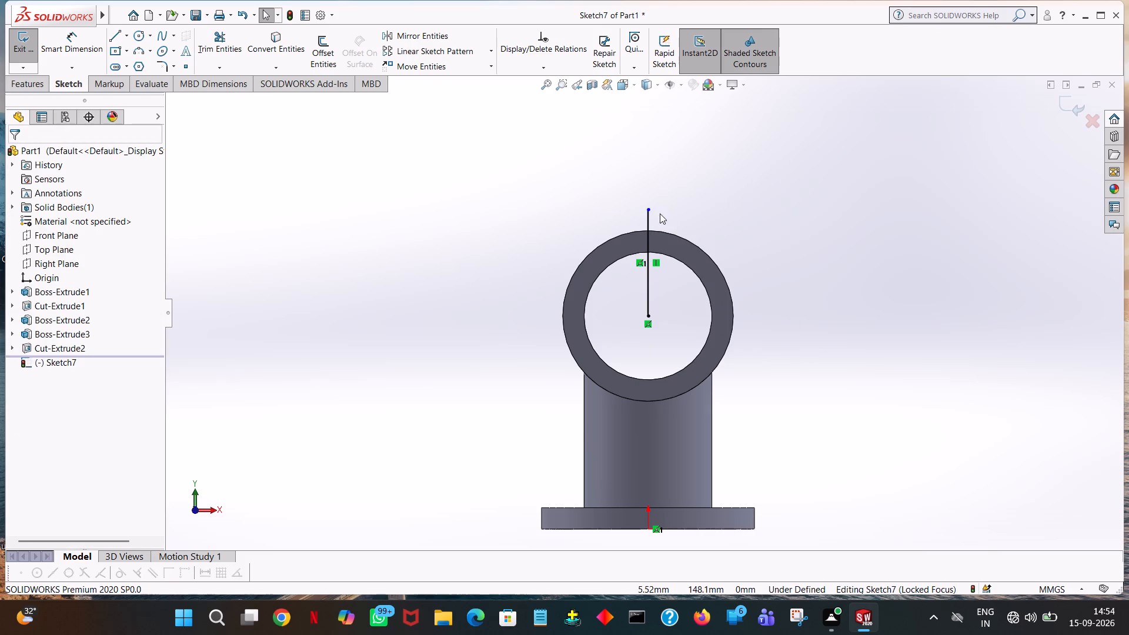
Draw a 5 mm radius circle centred on the upper end of the vertical line.
left_click(141, 37)
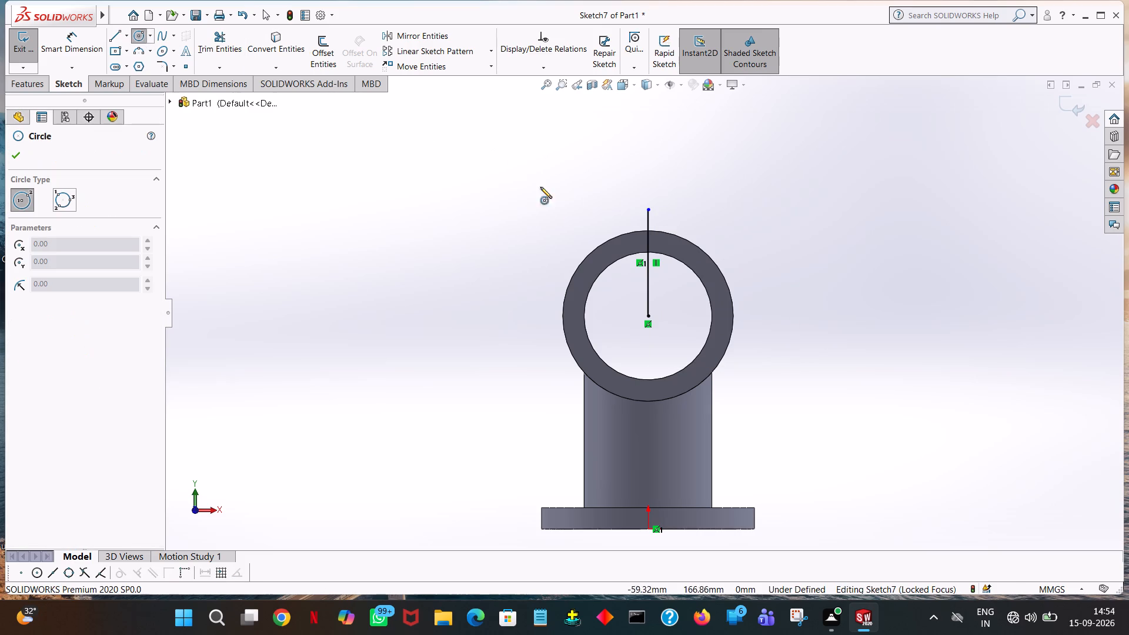
left_click(649, 210)
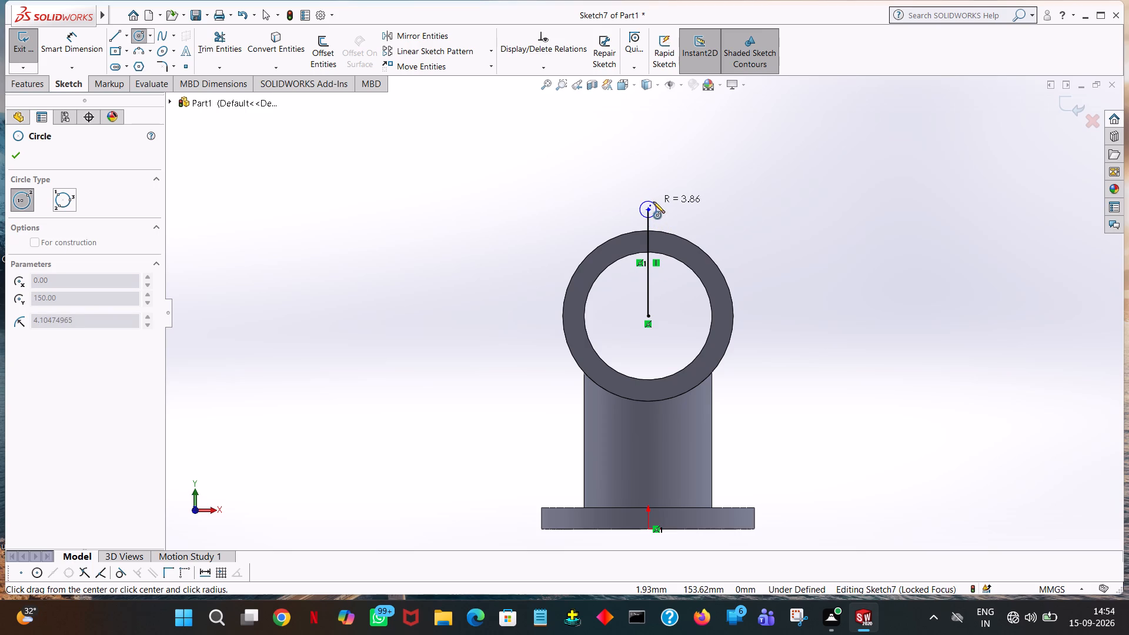
left_click(653, 202)
key("5")
key("Return")
right_click(653, 202)
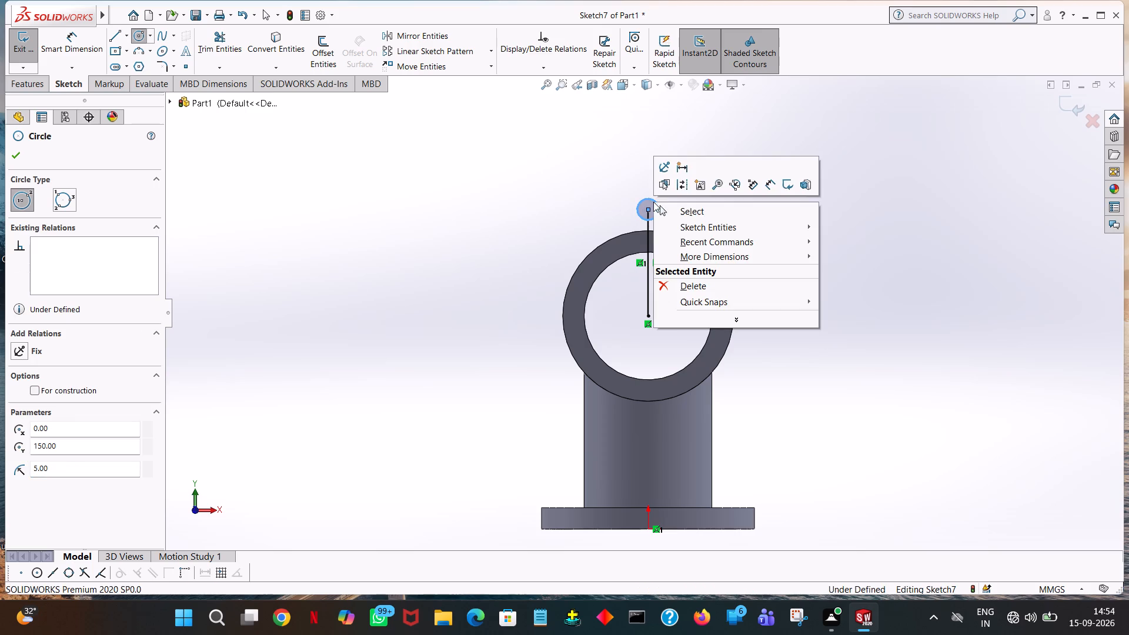
left_click(673, 208)
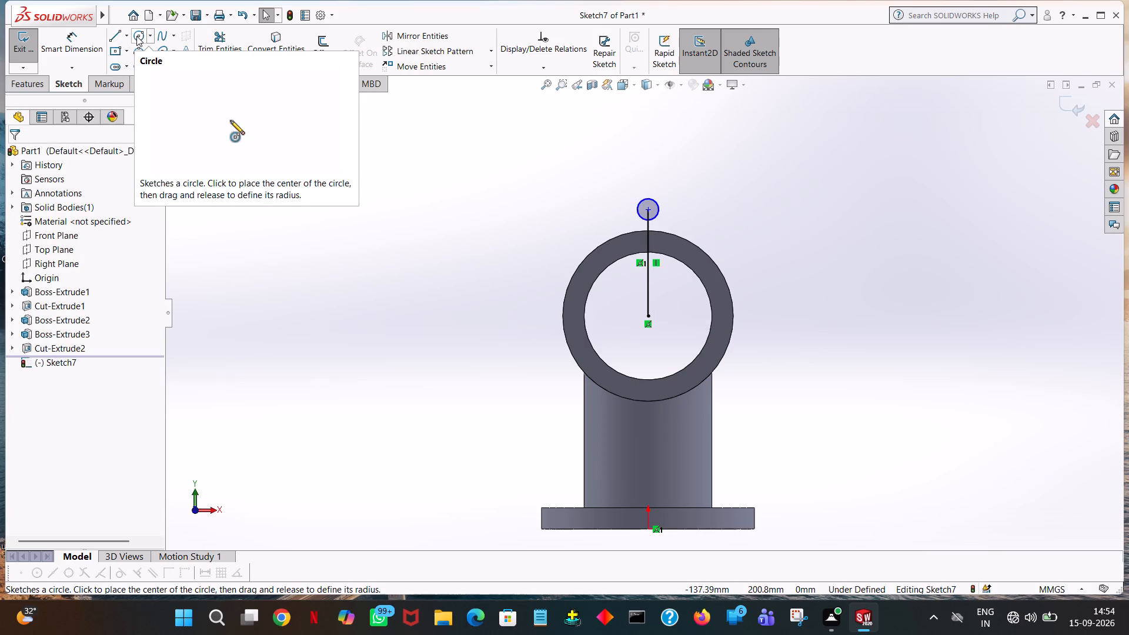
Draw a 2.5 mm radius circle concentric with the 5 mm radius circle above the tube.
left_click(136, 36)
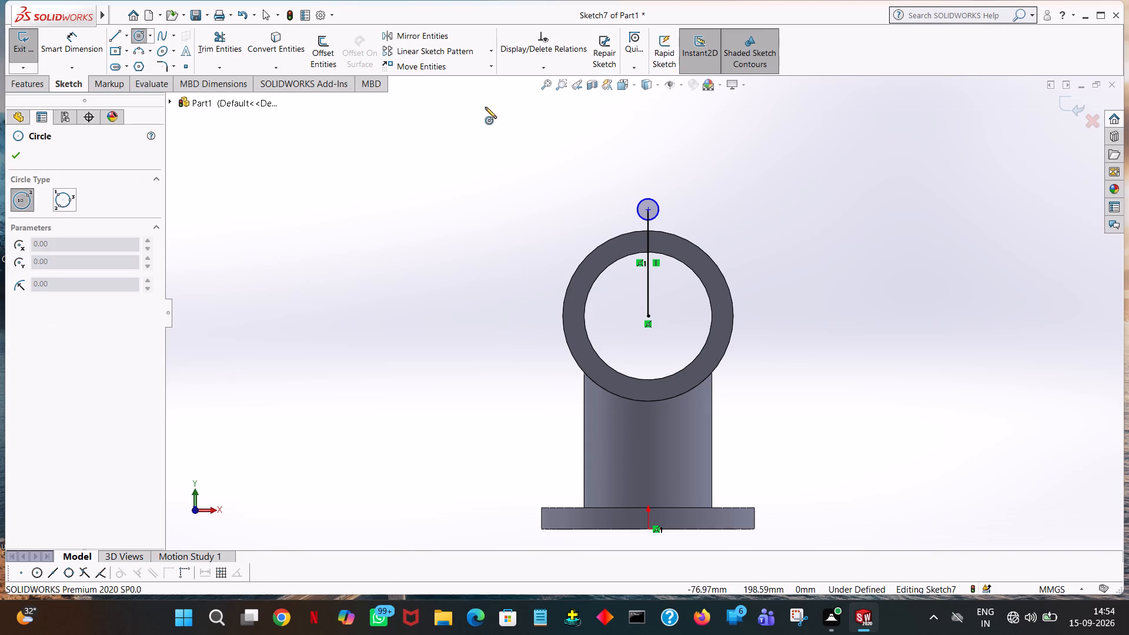
left_click(648, 209)
left_click(649, 204)
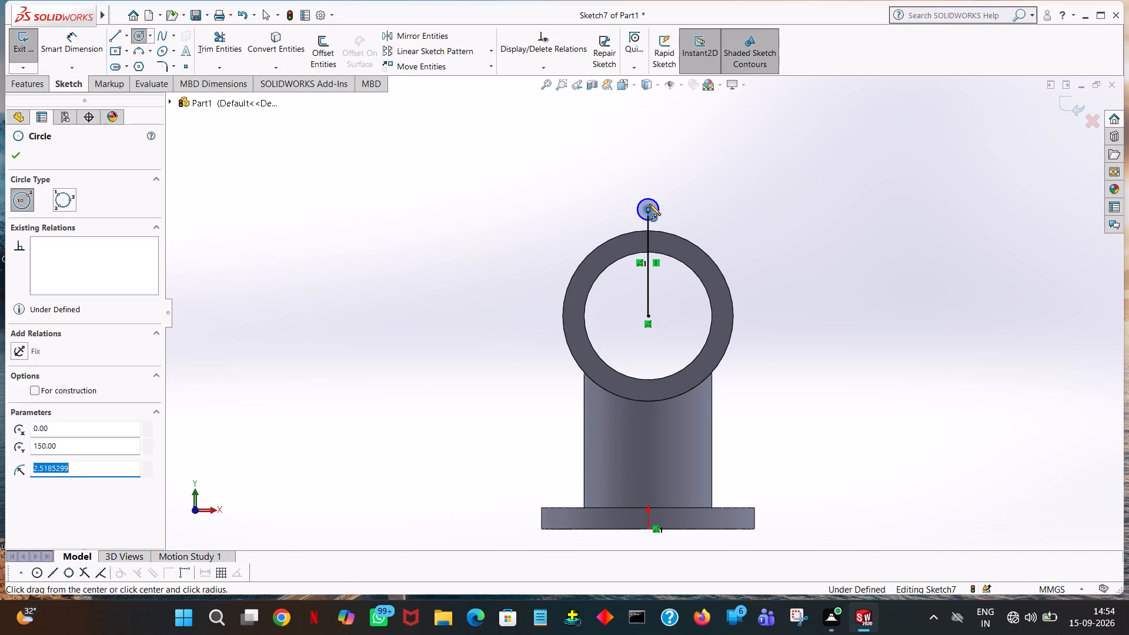
type("20")
key("BackSpace")
type(".5")
key("Return")
right_click(649, 204)
left_click(662, 209)
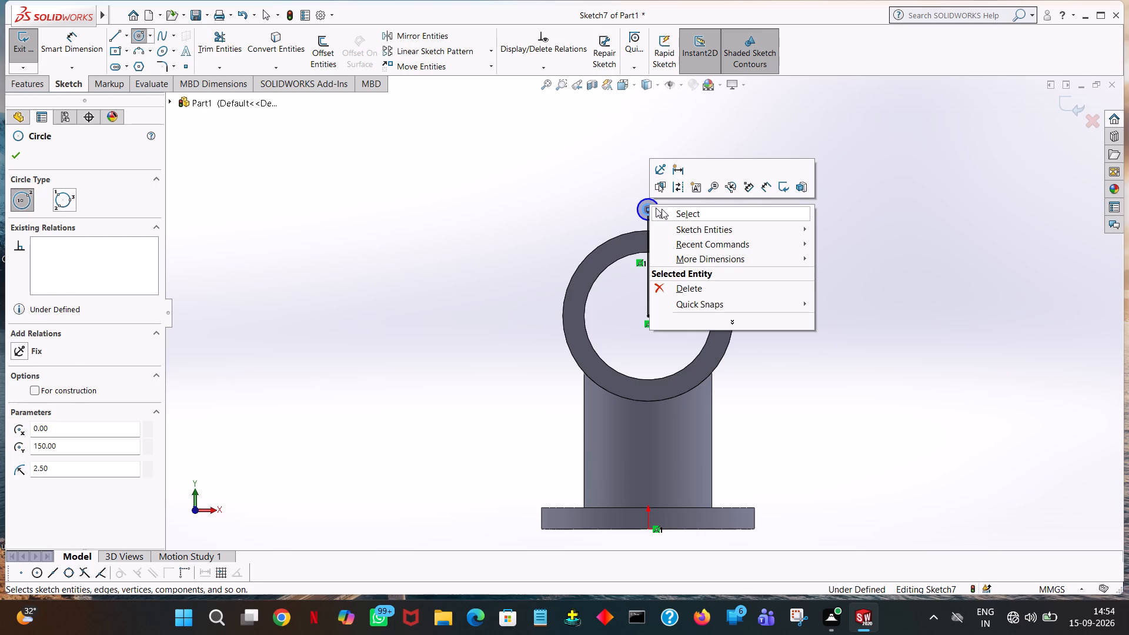
Draw two vertical lines about 10.3 mm long from both sides of the 5 mm radius circle down to the tube's outer edge.
left_click(118, 41)
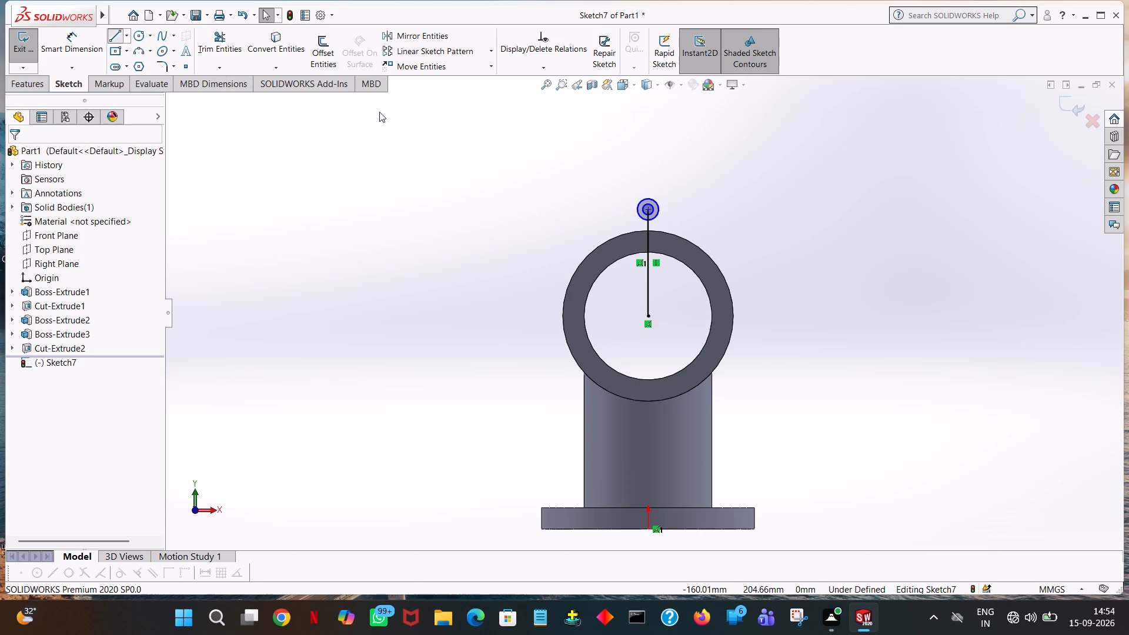
left_click(635, 210)
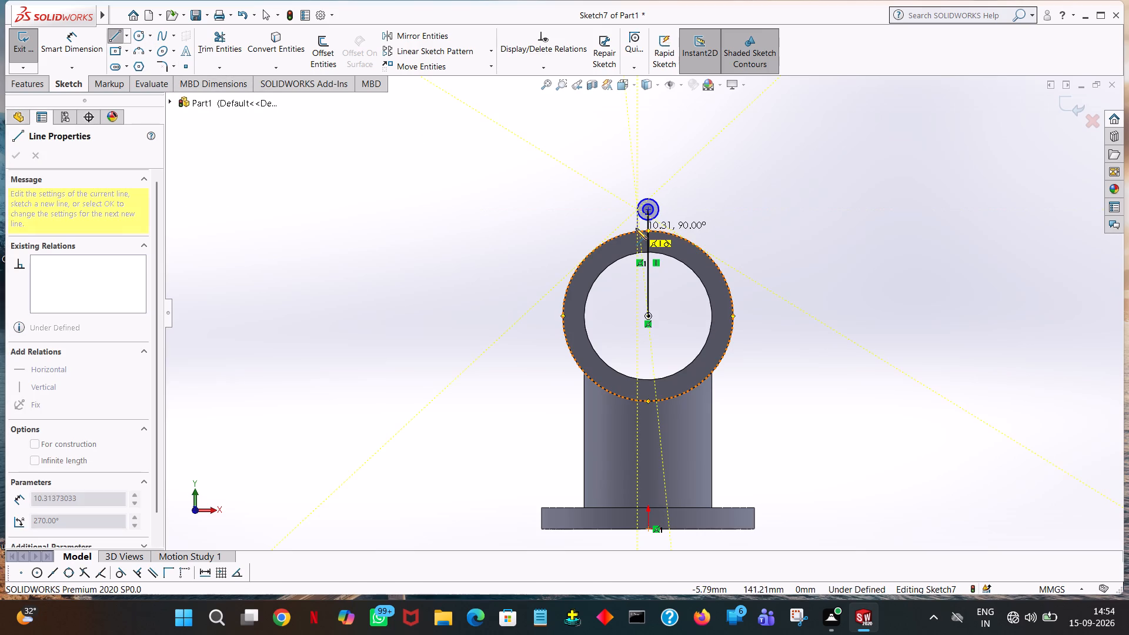
left_click(637, 230)
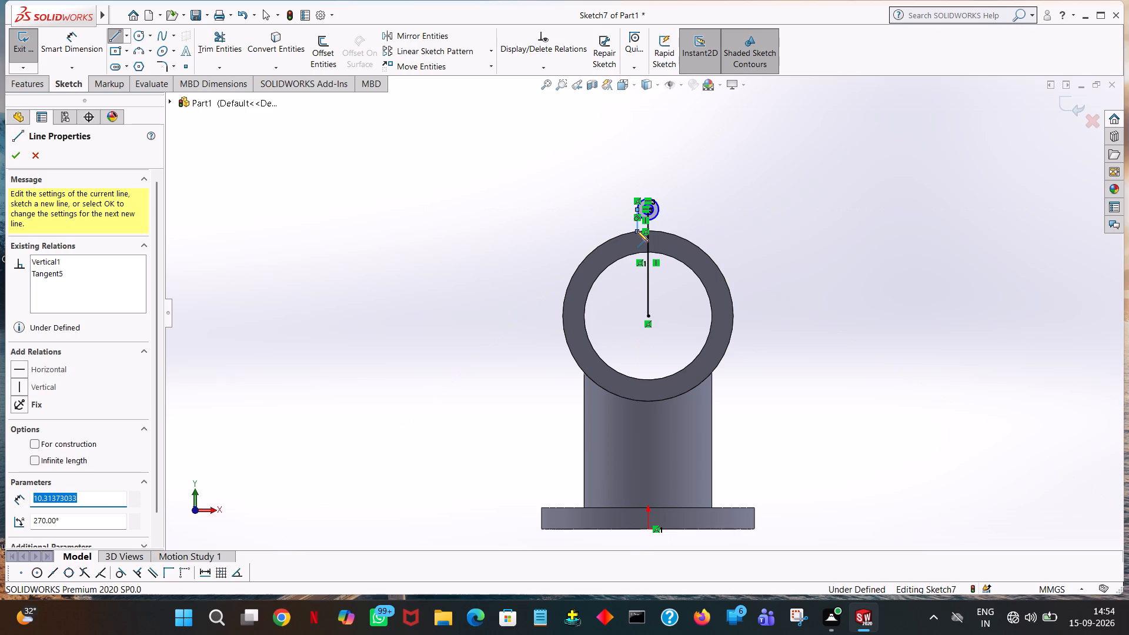
right_click(637, 230)
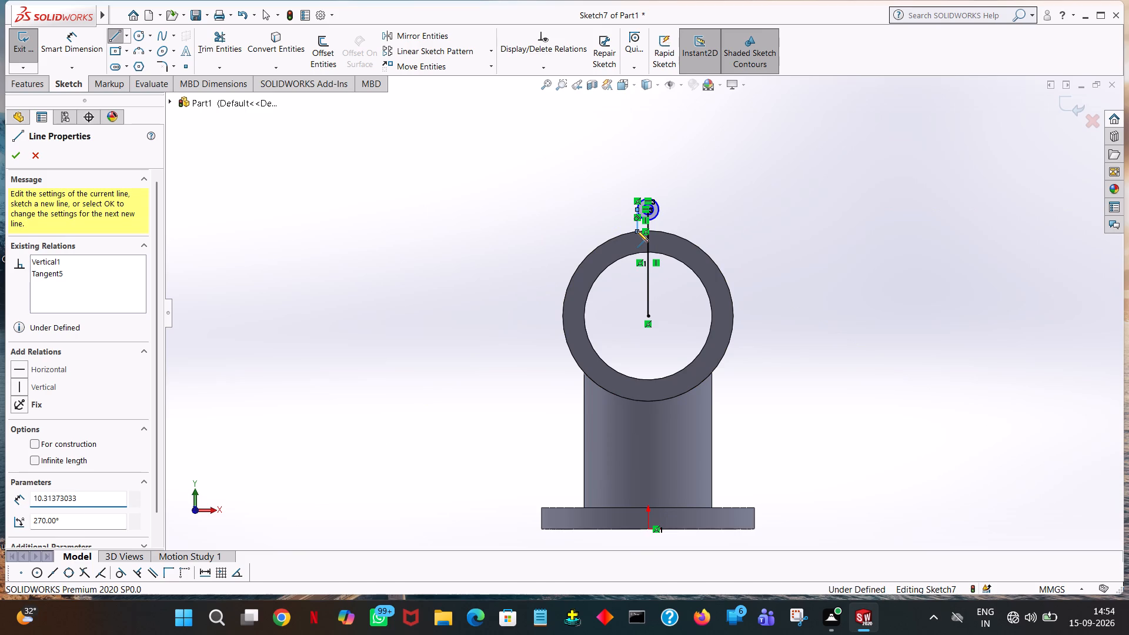
left_click(663, 236)
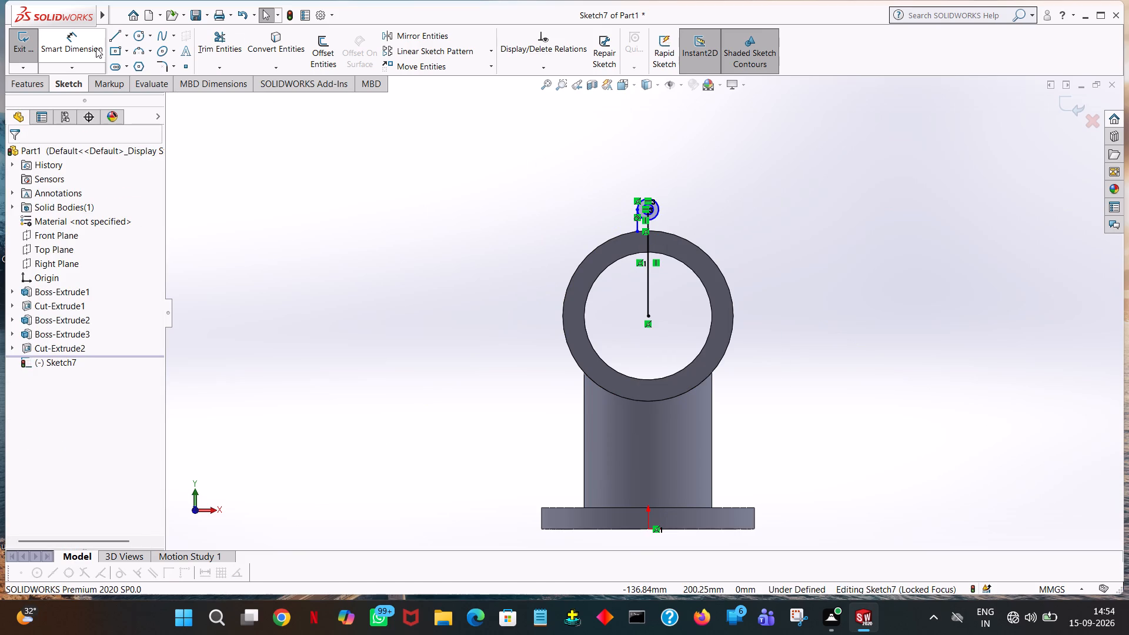
left_click(112, 37)
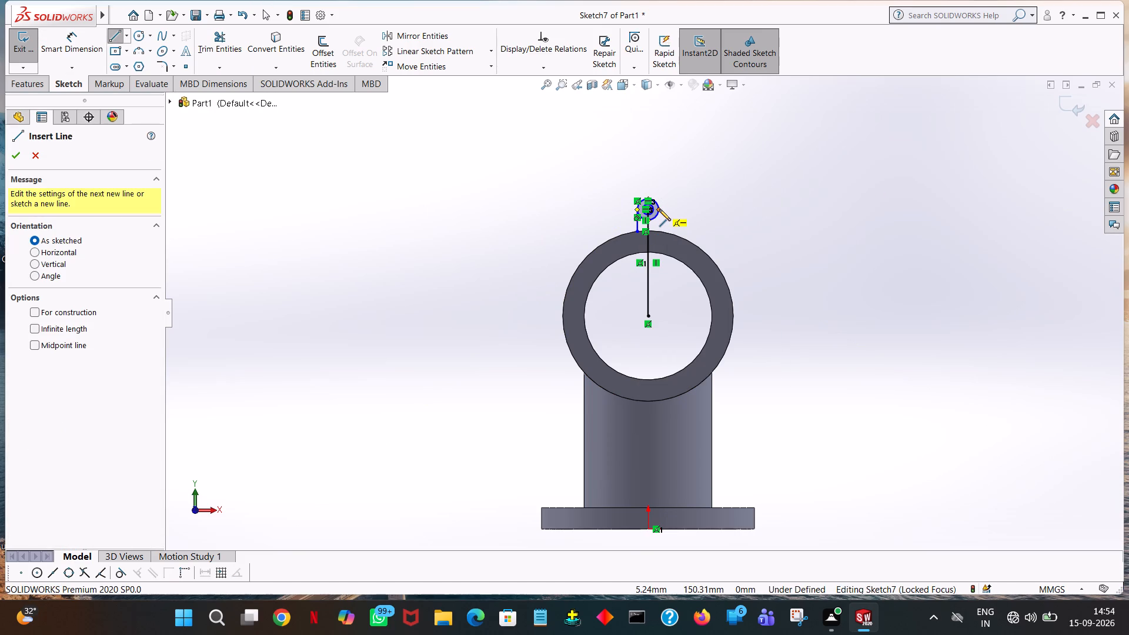
left_click(659, 209)
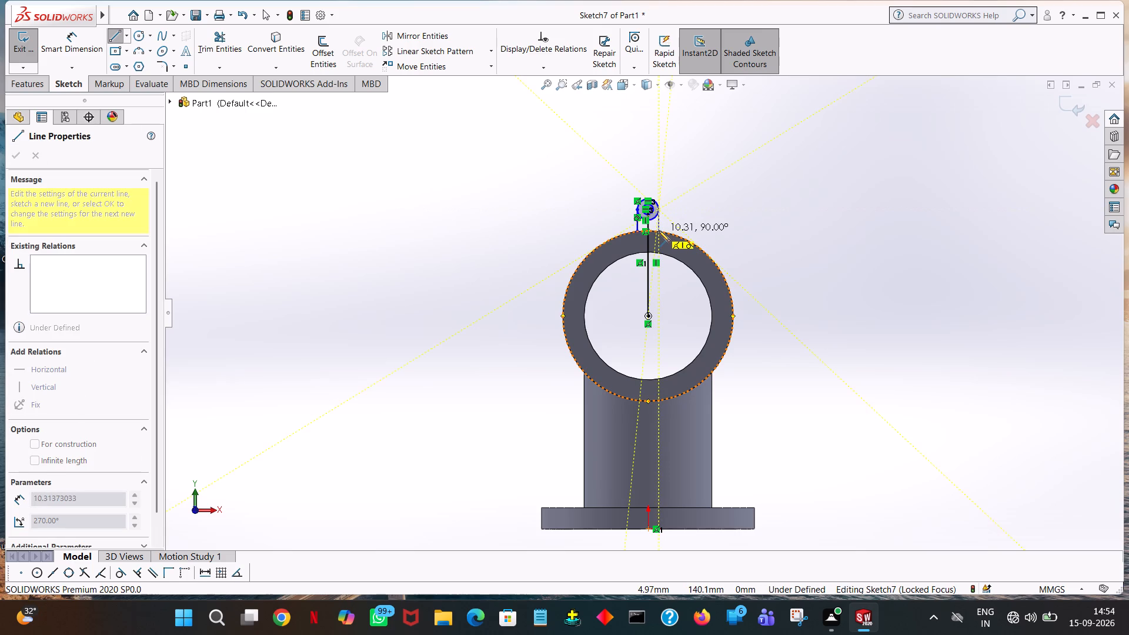
left_click(659, 230)
right_click(659, 230)
left_click(671, 233)
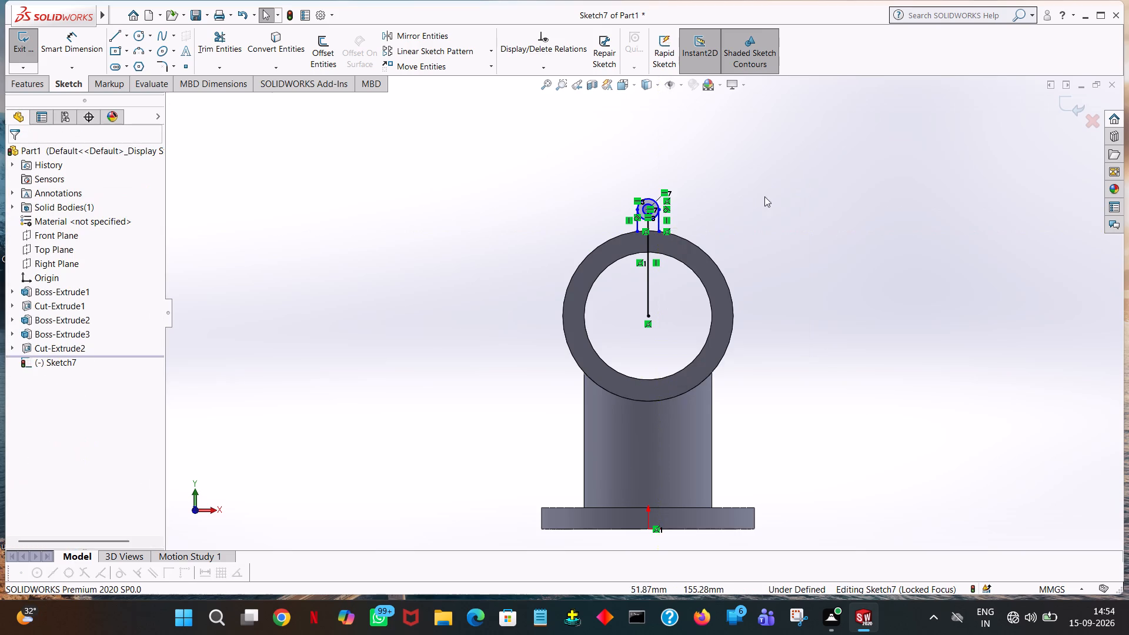
Close the lug profile with a 10 mm horizontal line joining the lower ends of the two vertical side lines.
left_click(117, 31)
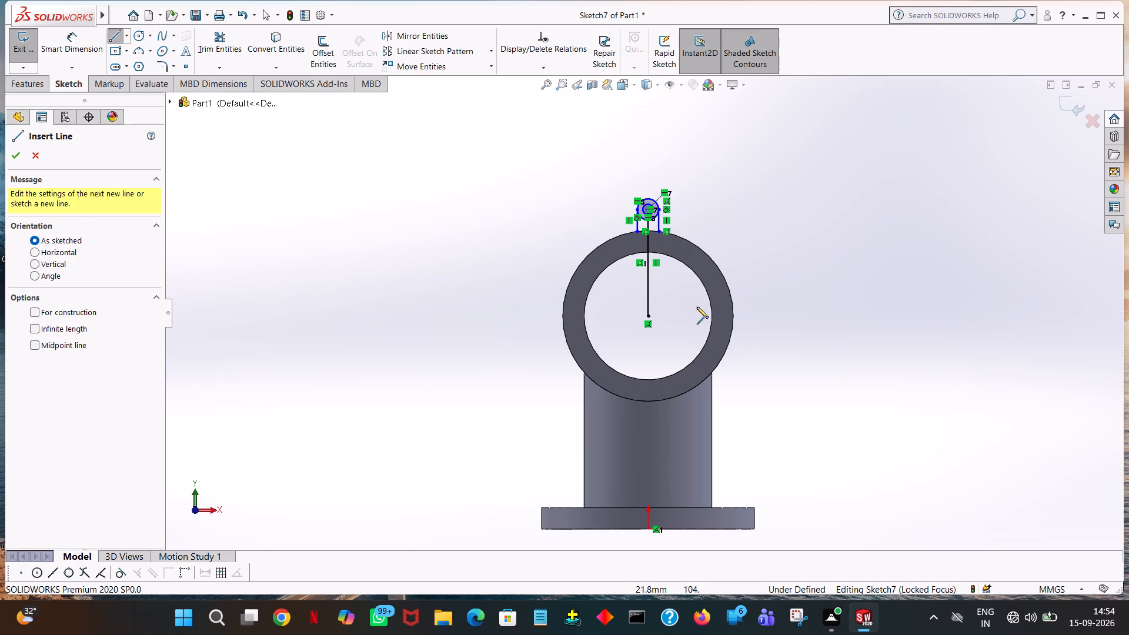
left_click(636, 231)
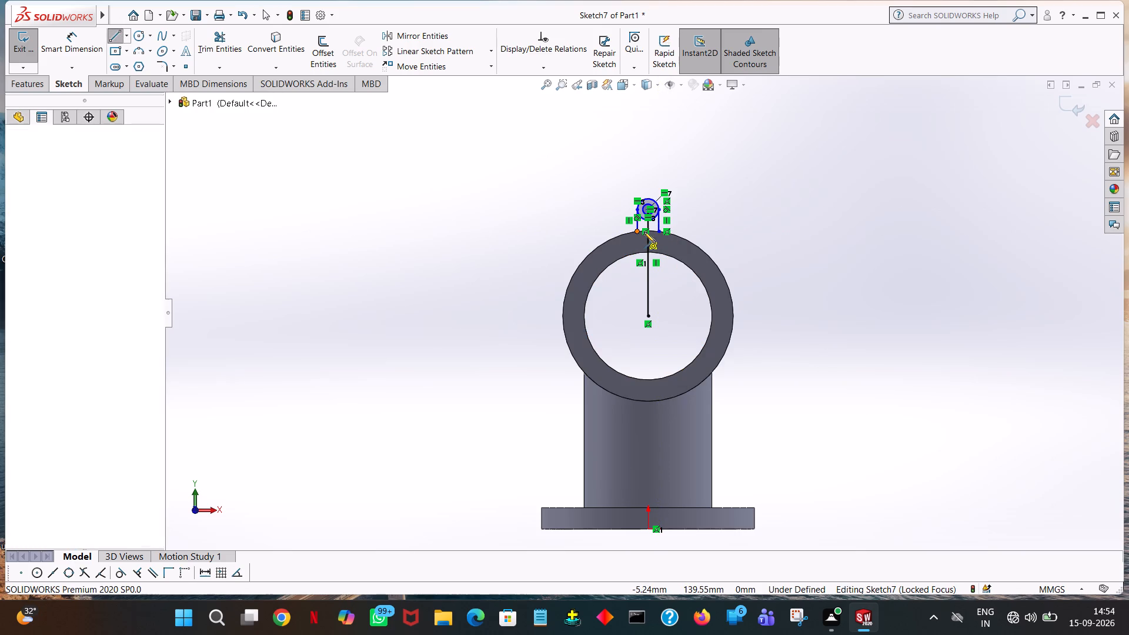
left_click(656, 230)
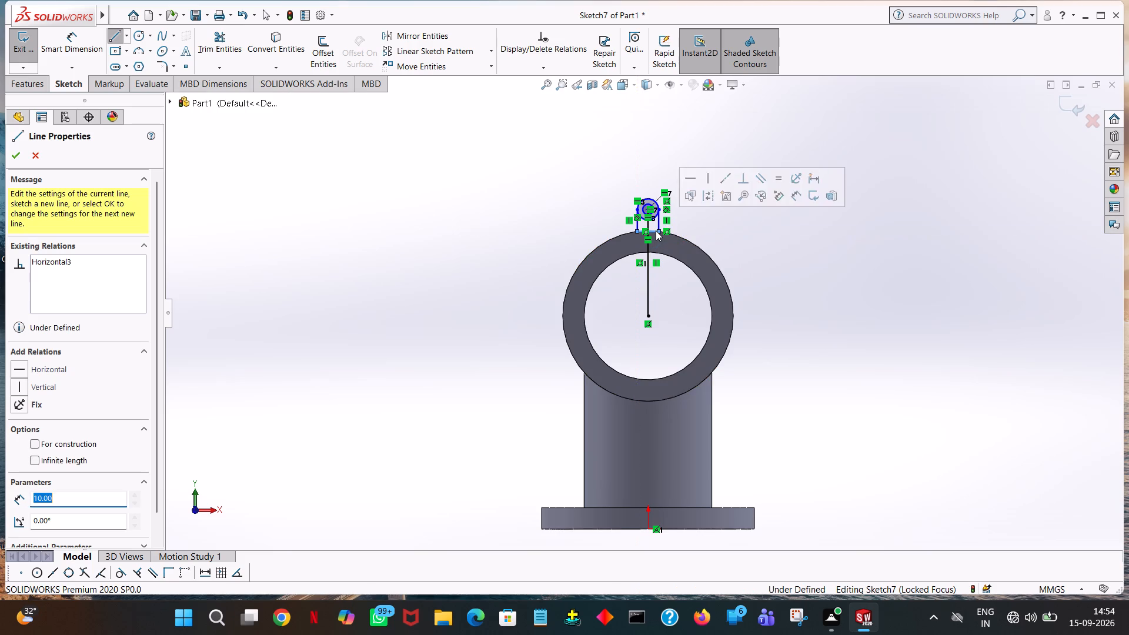
right_click(656, 230)
left_click(699, 239)
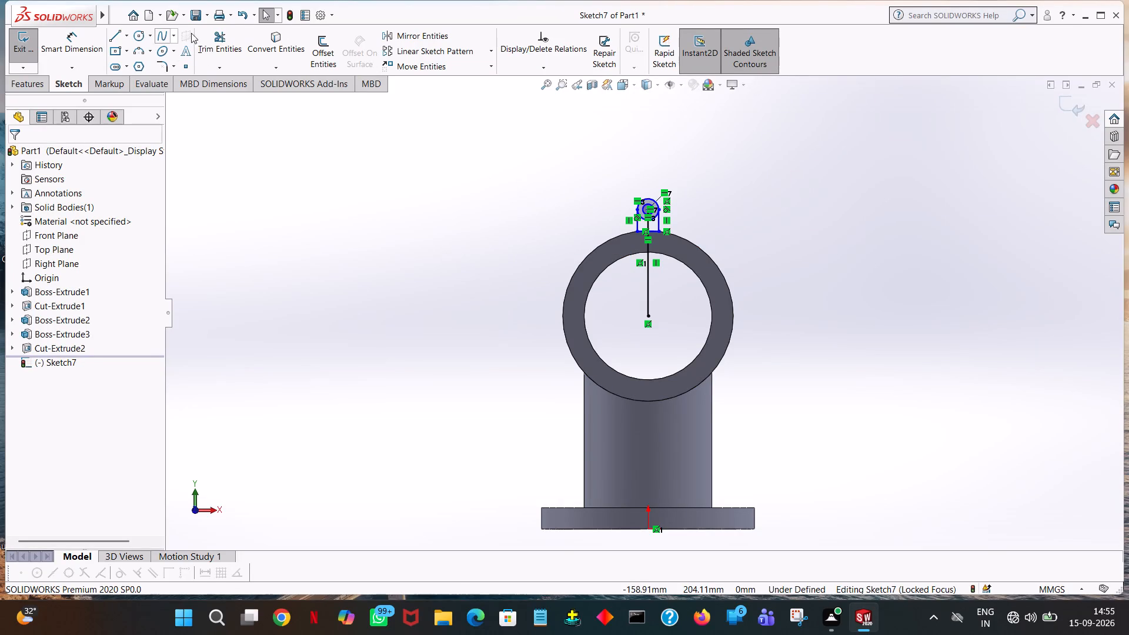
Trim away the lower half of the 5 mm radius circle and the whole vertical centre line, leaving the round-topped lug profile.
left_click(219, 41)
scroll(679, 266, "down", 6, "ctrl")
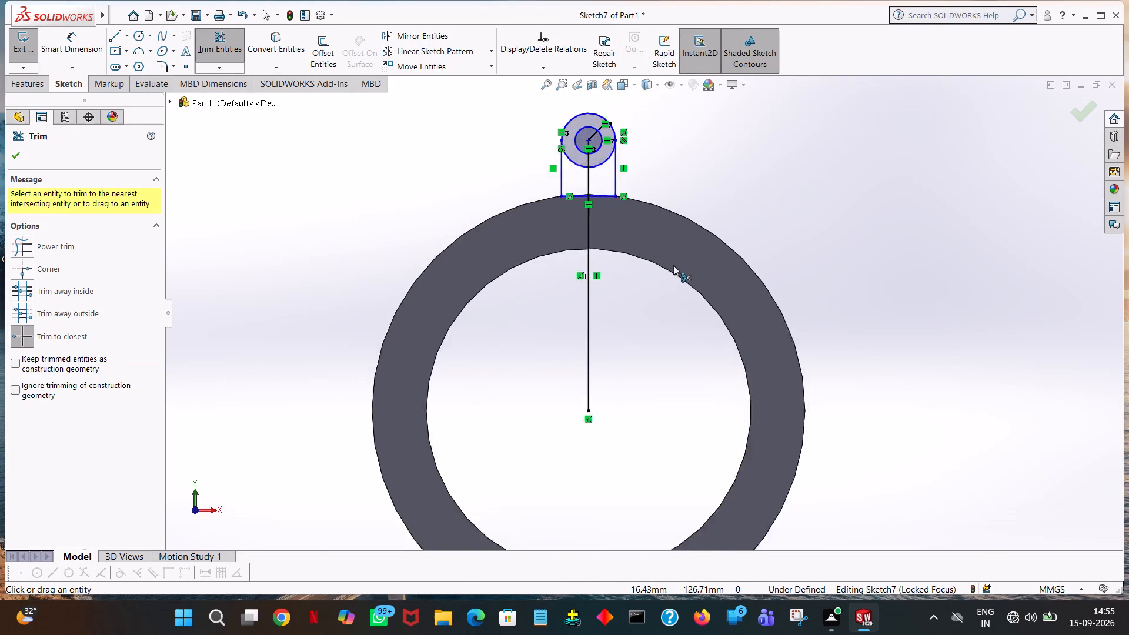
scroll(612, 153, "down", 1, "ctrl")
left_click(580, 151)
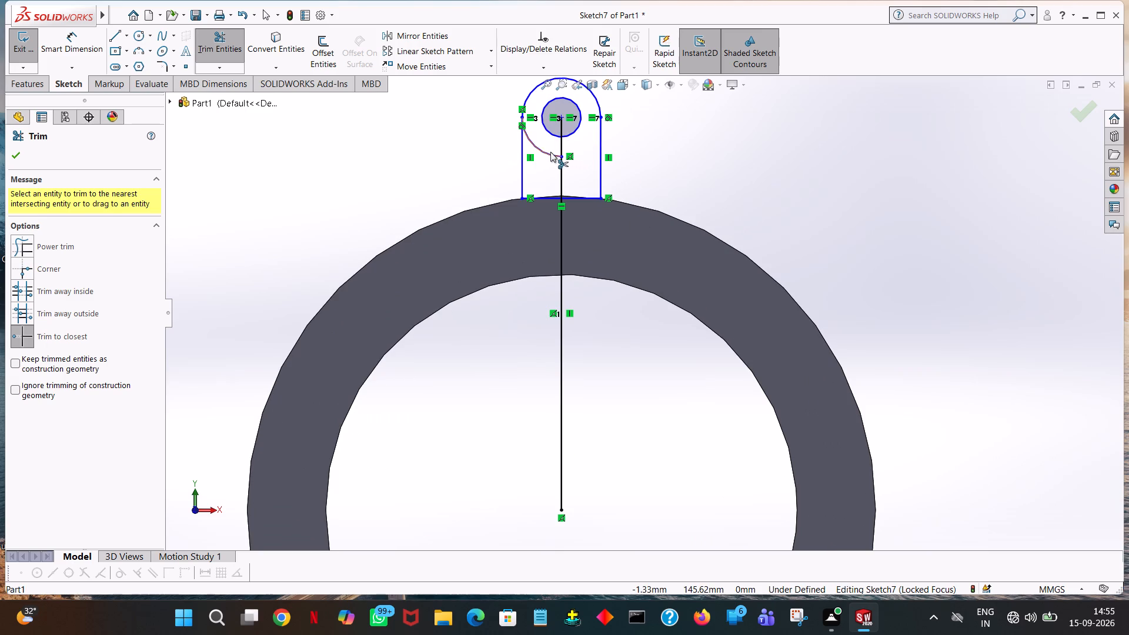
left_click(547, 152)
left_click(559, 148)
left_click(561, 131)
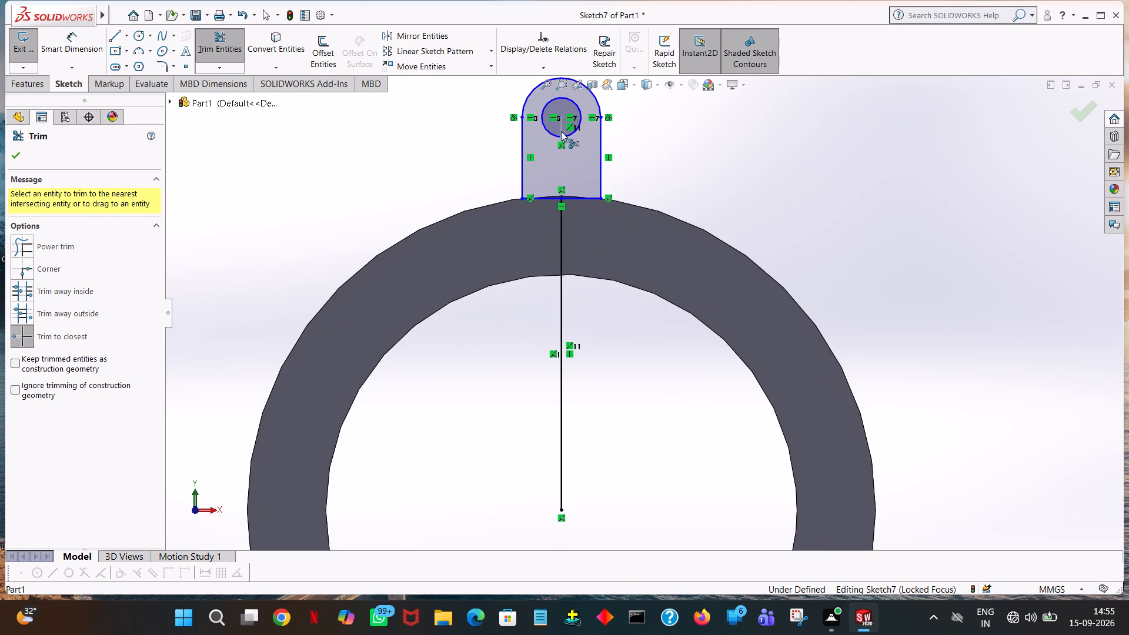
left_click(564, 242)
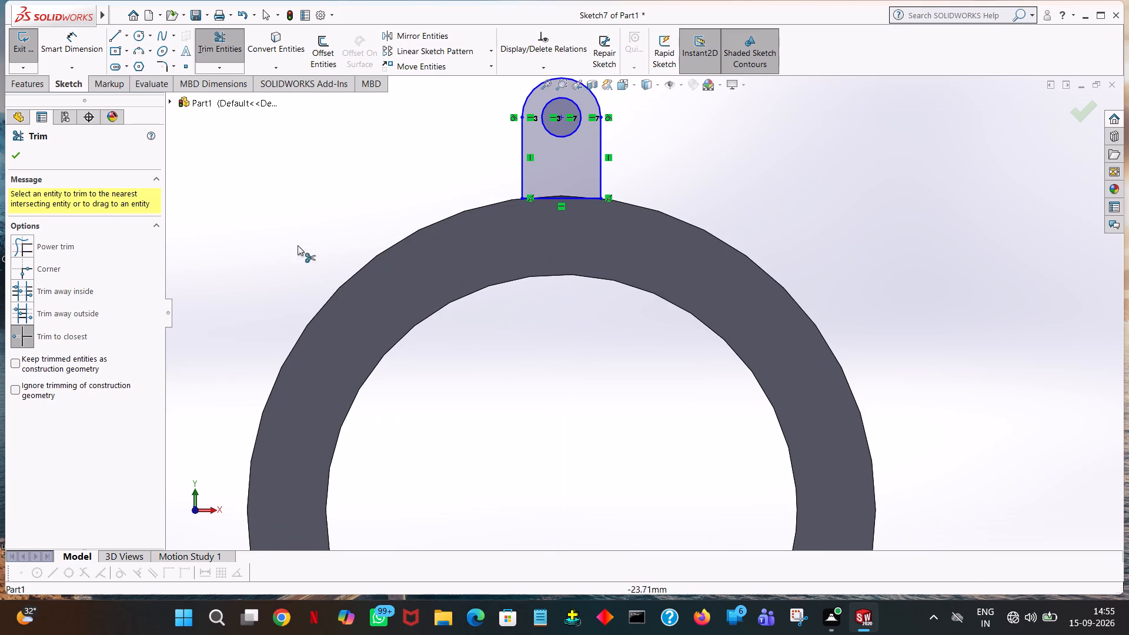
left_click(14, 159)
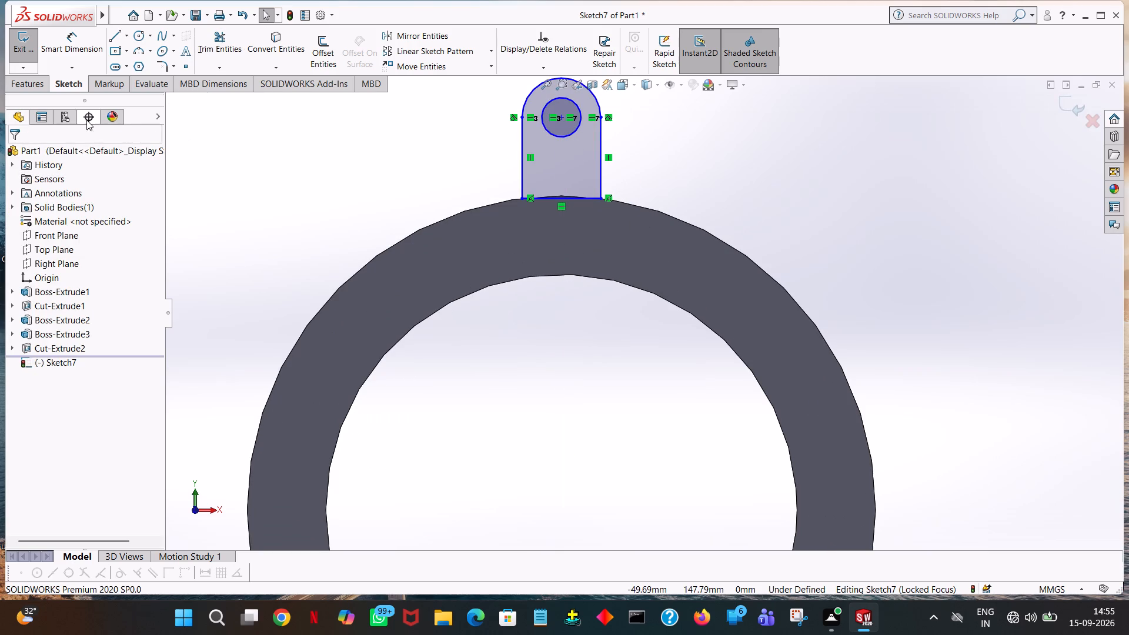
Extrude the lug profile 10 mm Blind in the reversed direction, back along the tube, with merged result.
left_click_drag(21, 92, 26, 83)
scroll(44, 54, "up", 1)
left_click(44, 54)
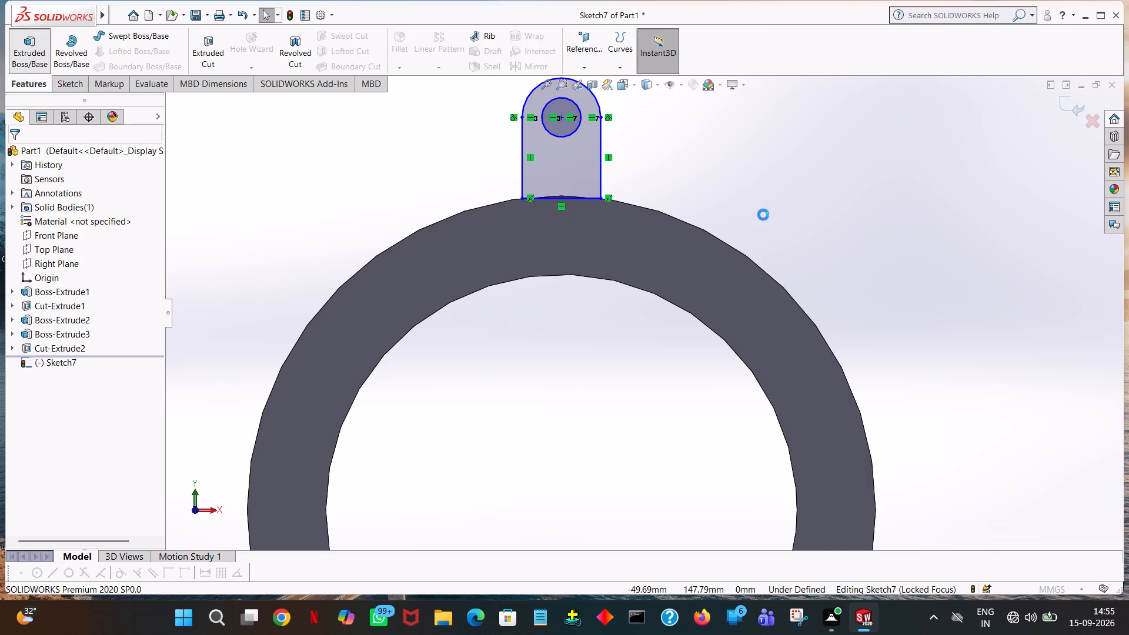
middle_click_drag(767, 212, 743, 218)
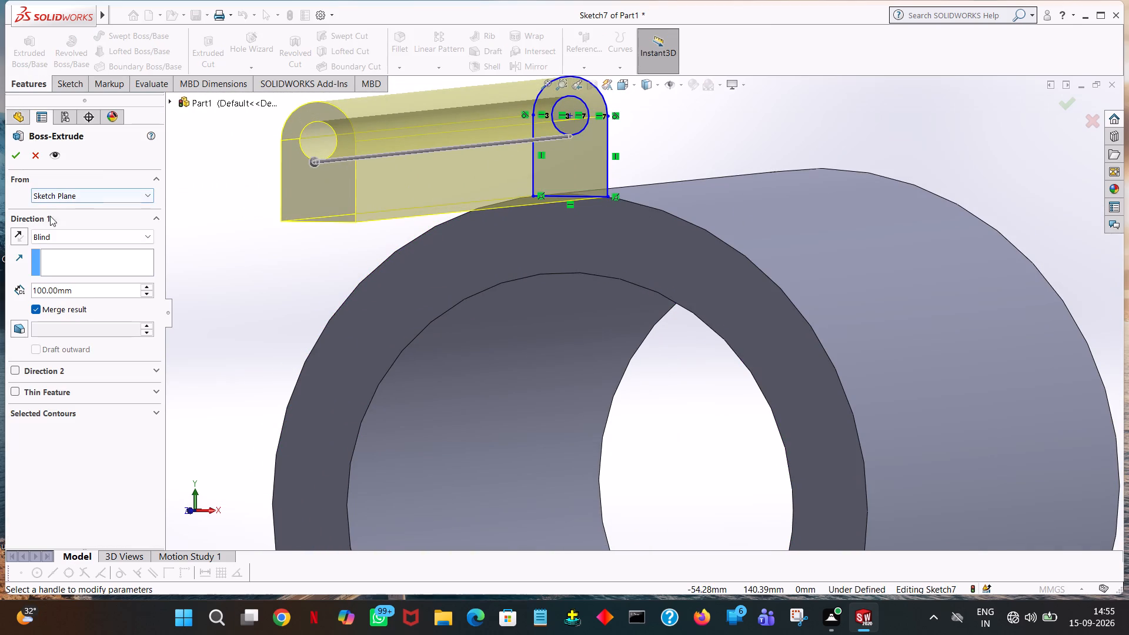
left_click(11, 235)
left_click(96, 285)
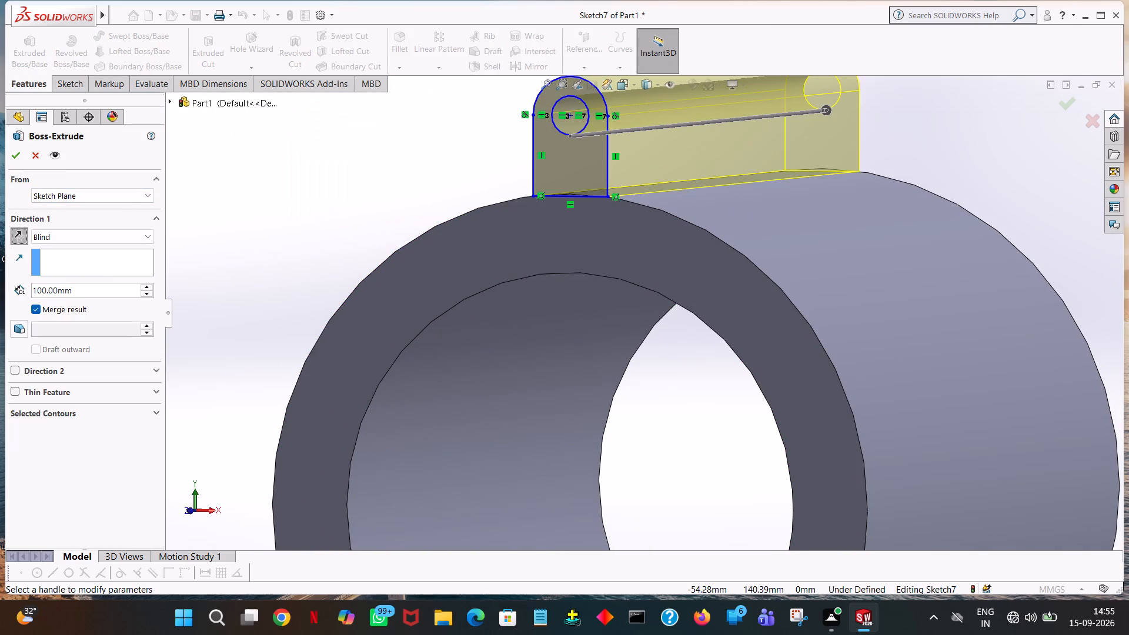
key("BackSpace")
key("BackSpace")
key("BackSpace")
key("BackSpace")
key("BackSpace")
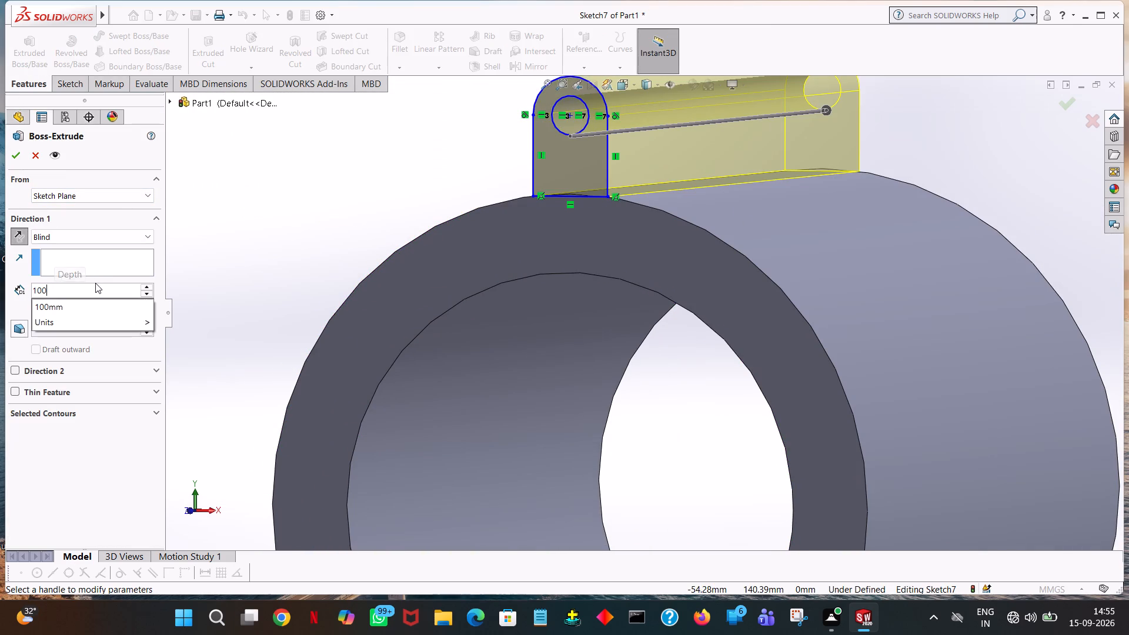
key("BackSpace")
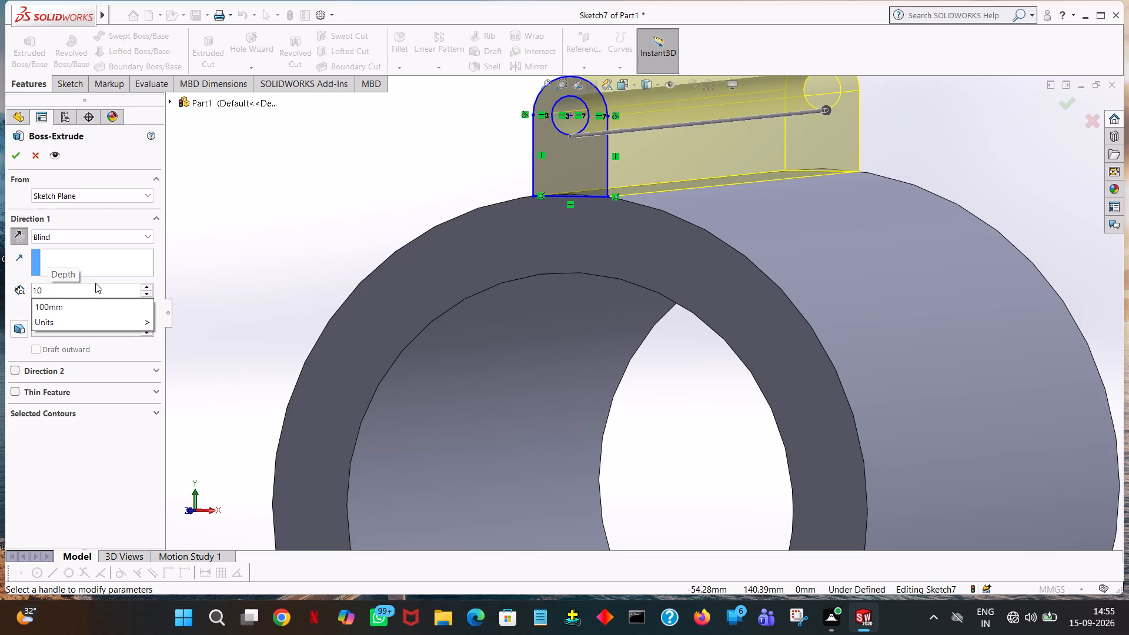
key("Return")
left_click(776, 125)
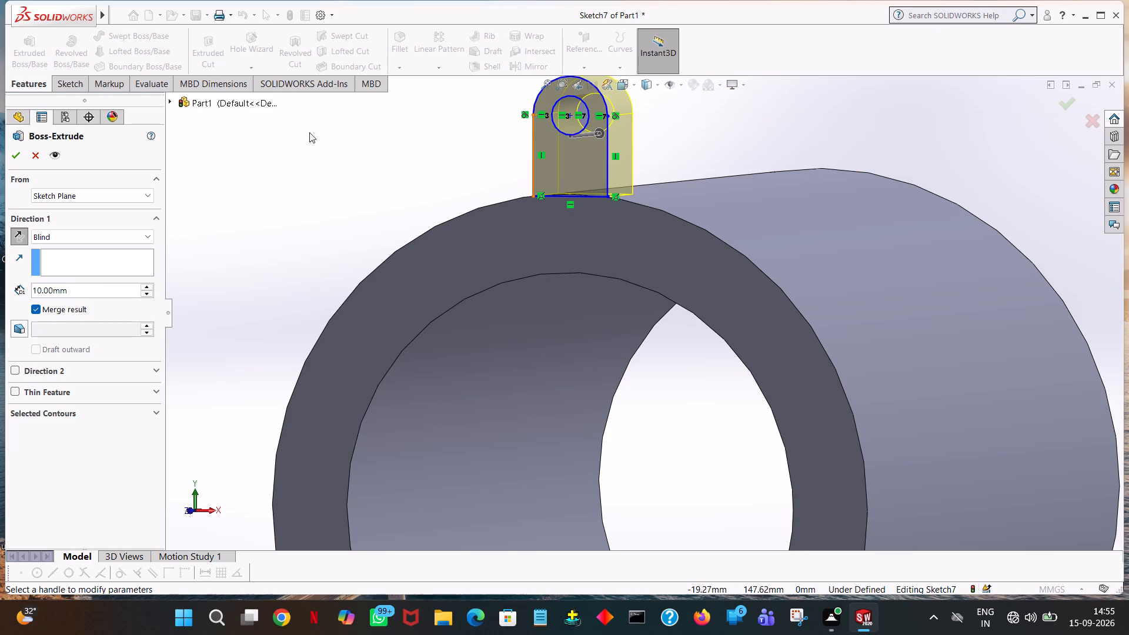
left_click(9, 155)
left_click(330, 163)
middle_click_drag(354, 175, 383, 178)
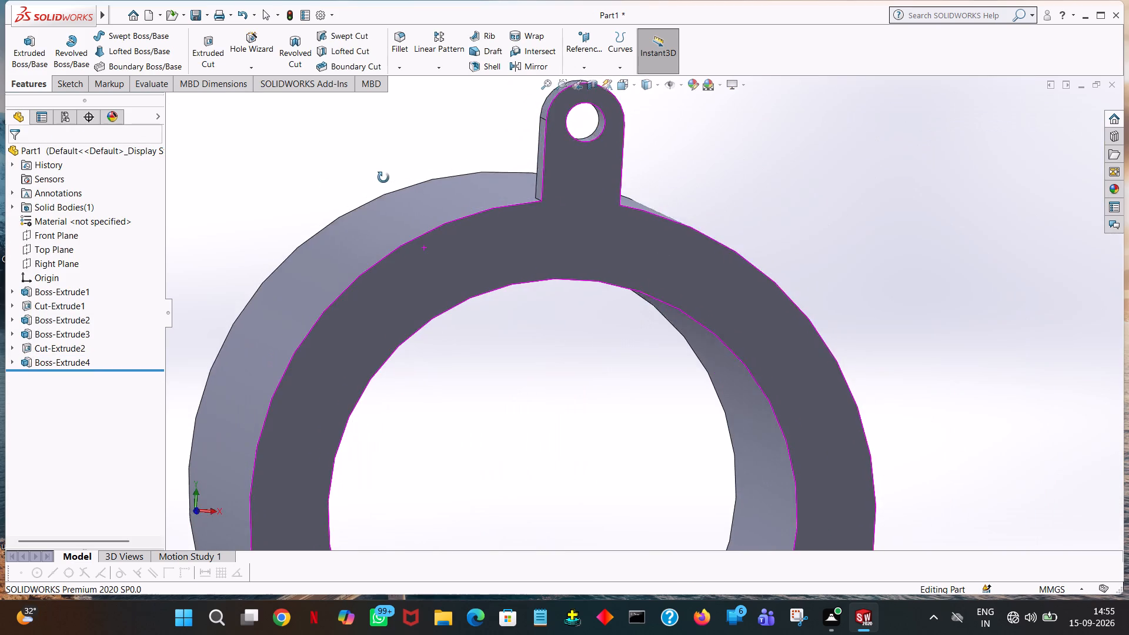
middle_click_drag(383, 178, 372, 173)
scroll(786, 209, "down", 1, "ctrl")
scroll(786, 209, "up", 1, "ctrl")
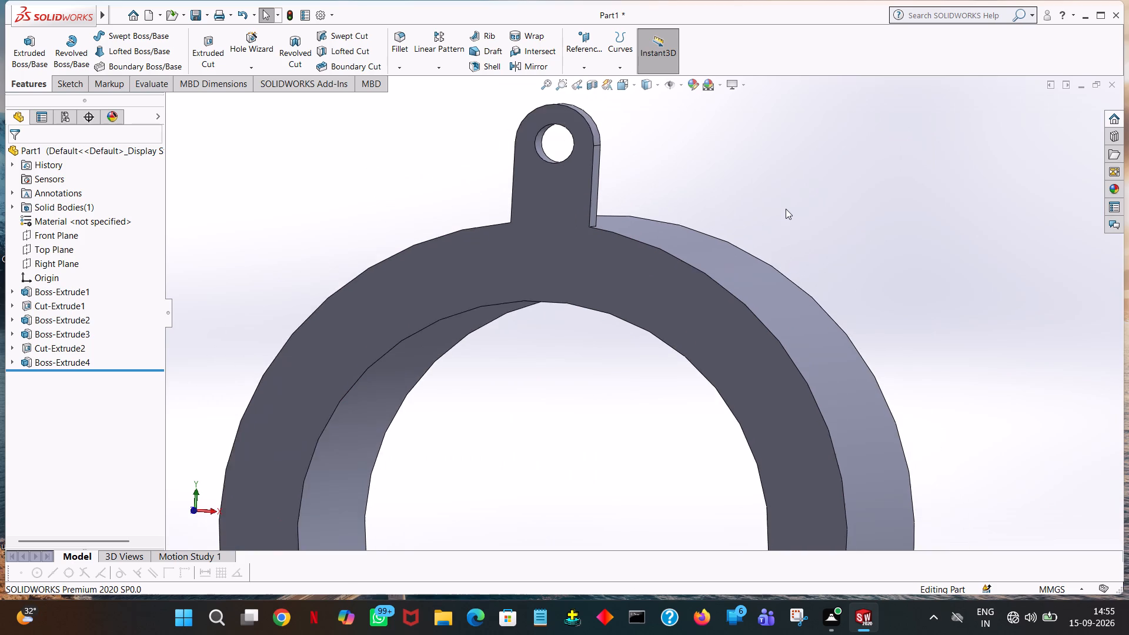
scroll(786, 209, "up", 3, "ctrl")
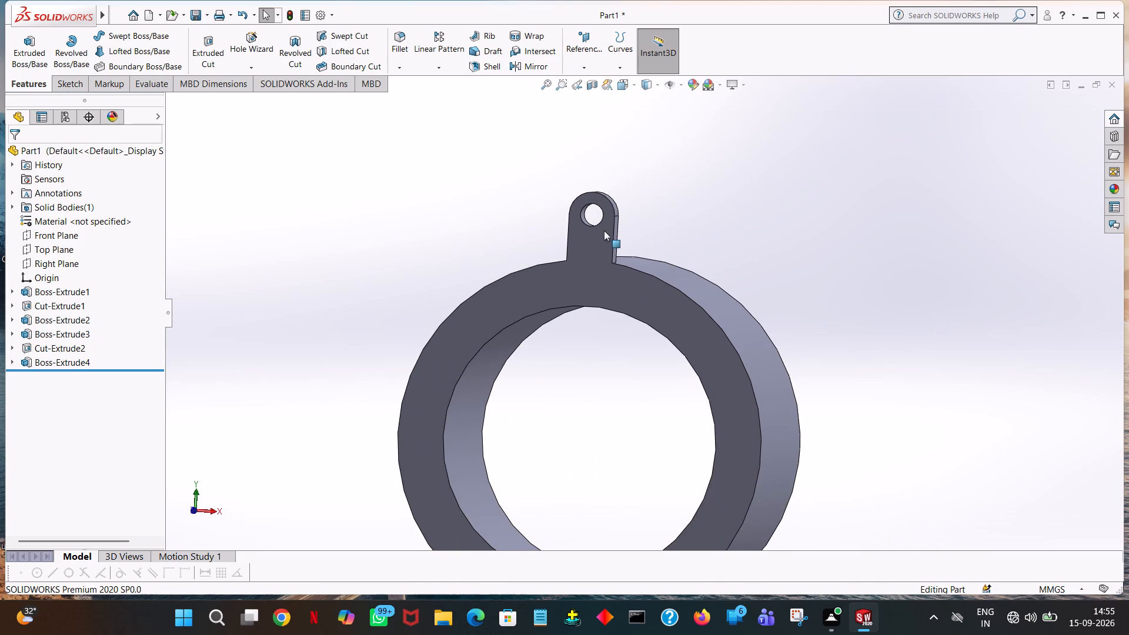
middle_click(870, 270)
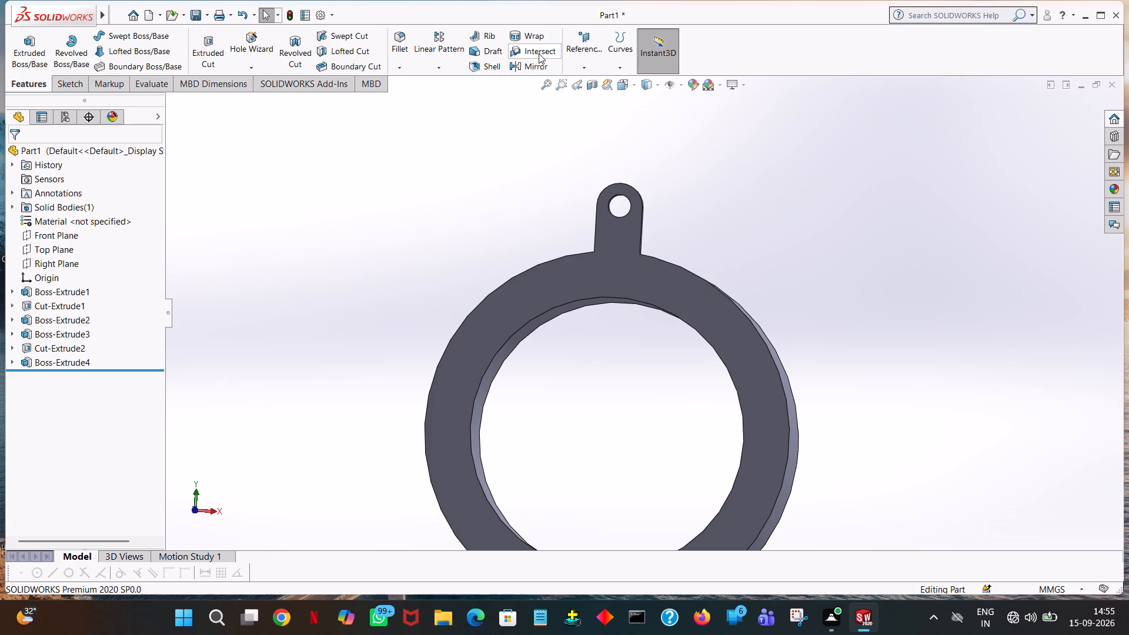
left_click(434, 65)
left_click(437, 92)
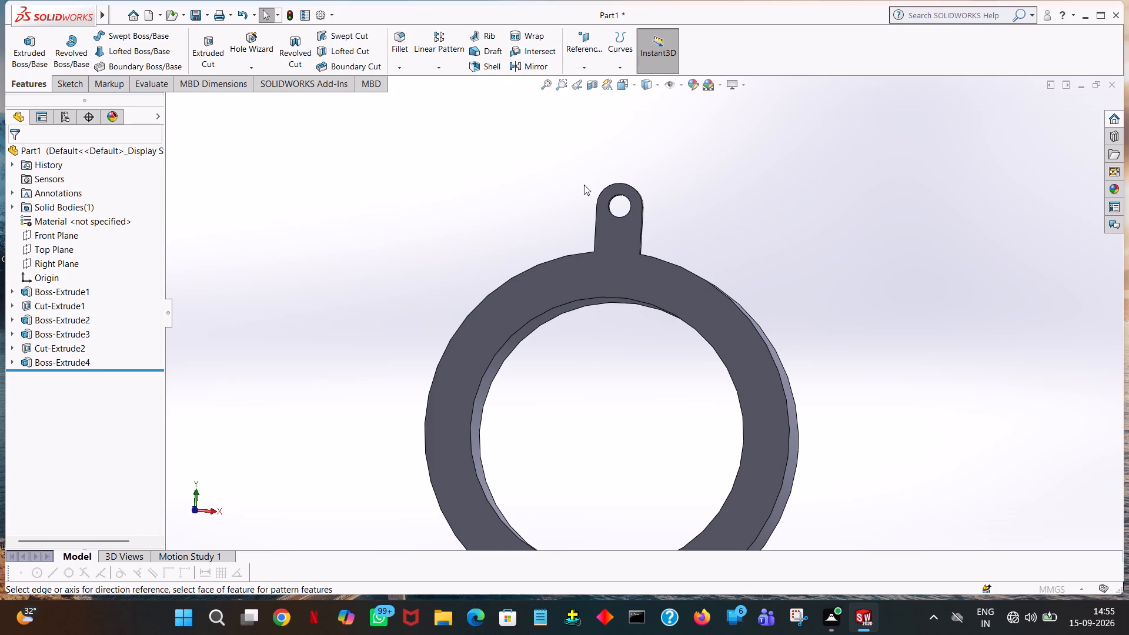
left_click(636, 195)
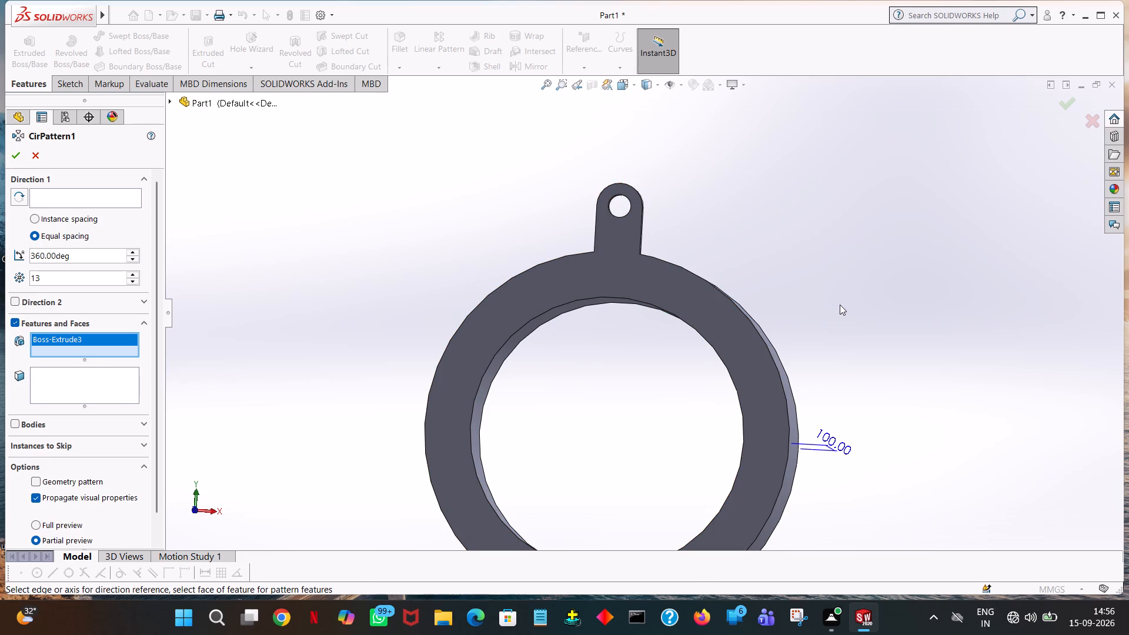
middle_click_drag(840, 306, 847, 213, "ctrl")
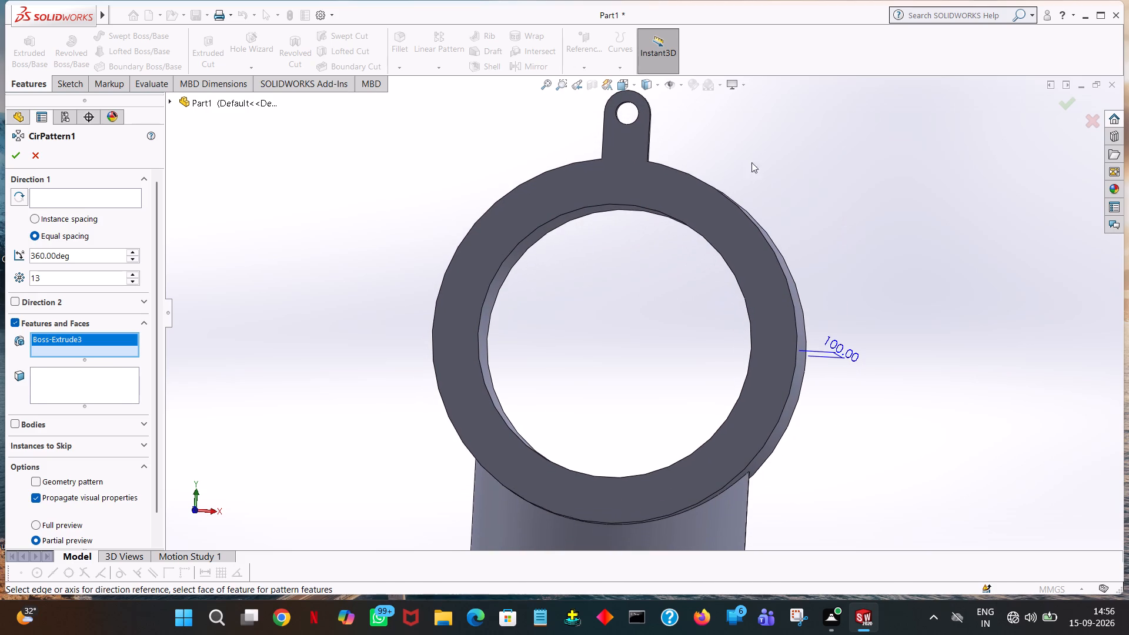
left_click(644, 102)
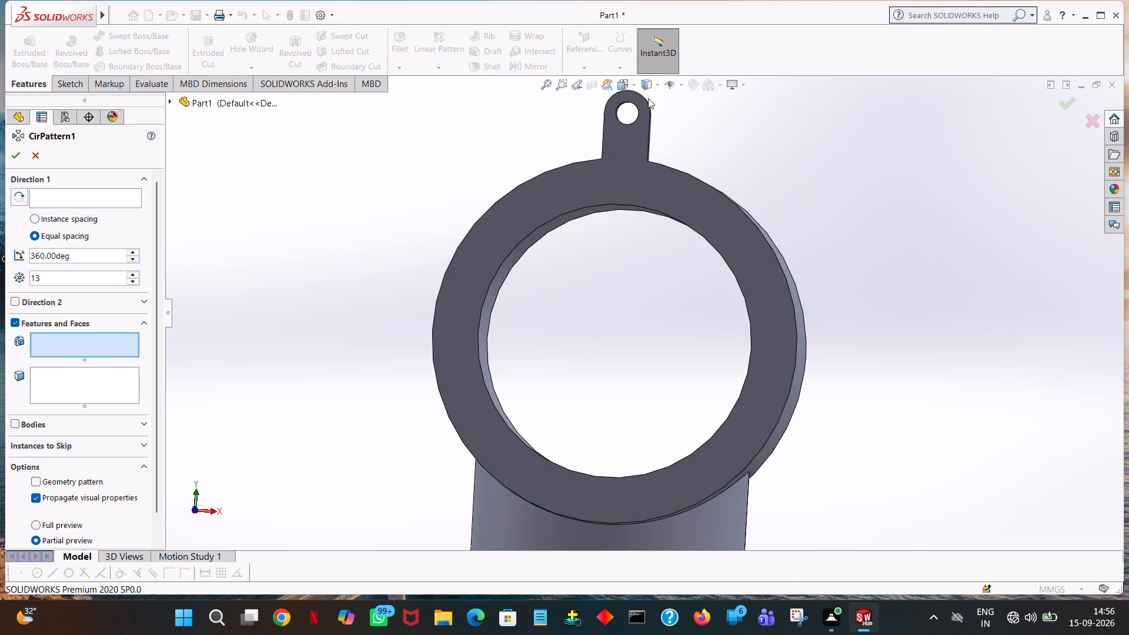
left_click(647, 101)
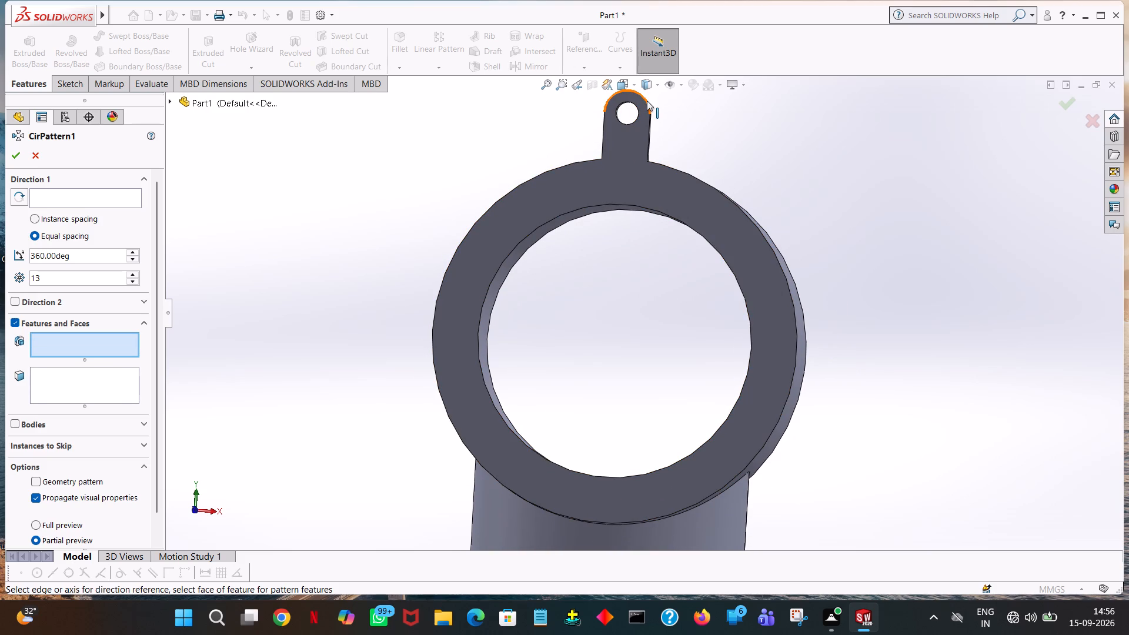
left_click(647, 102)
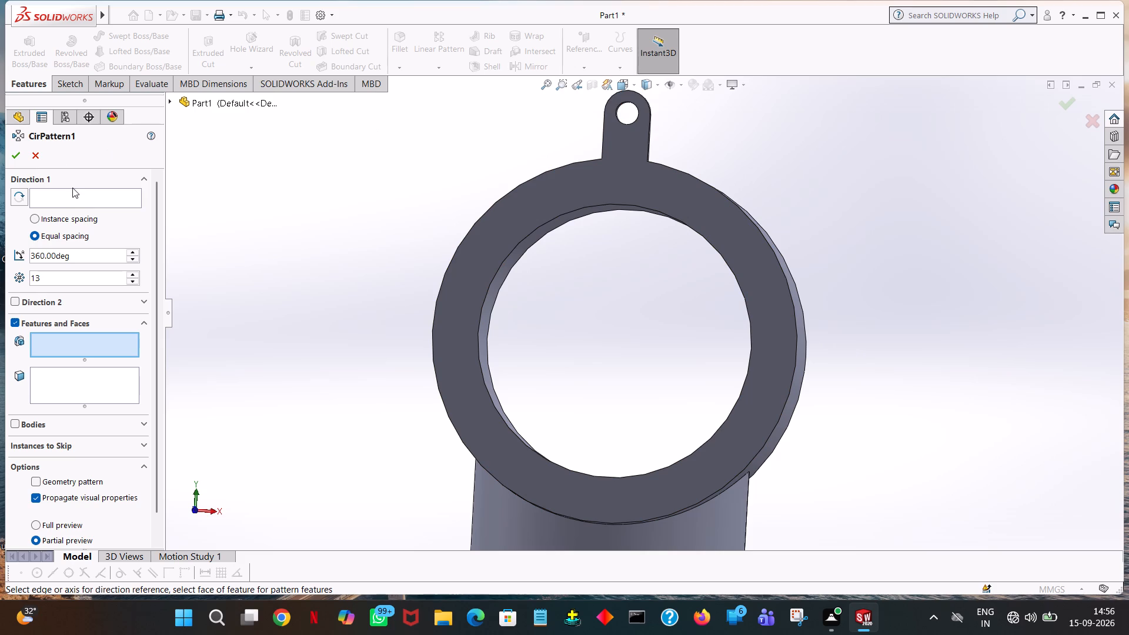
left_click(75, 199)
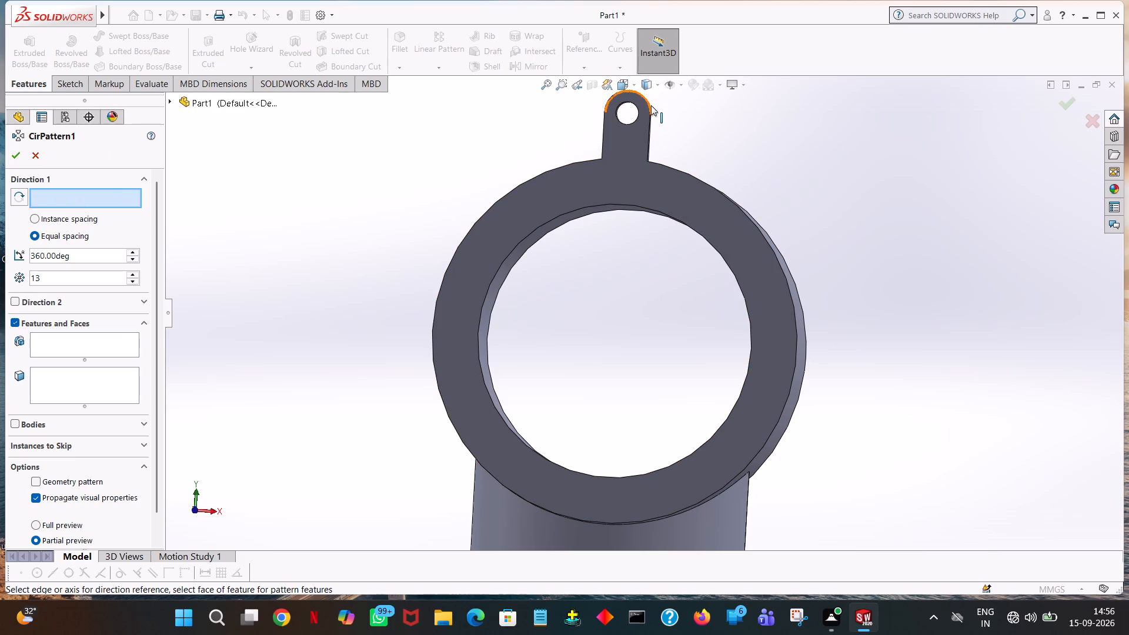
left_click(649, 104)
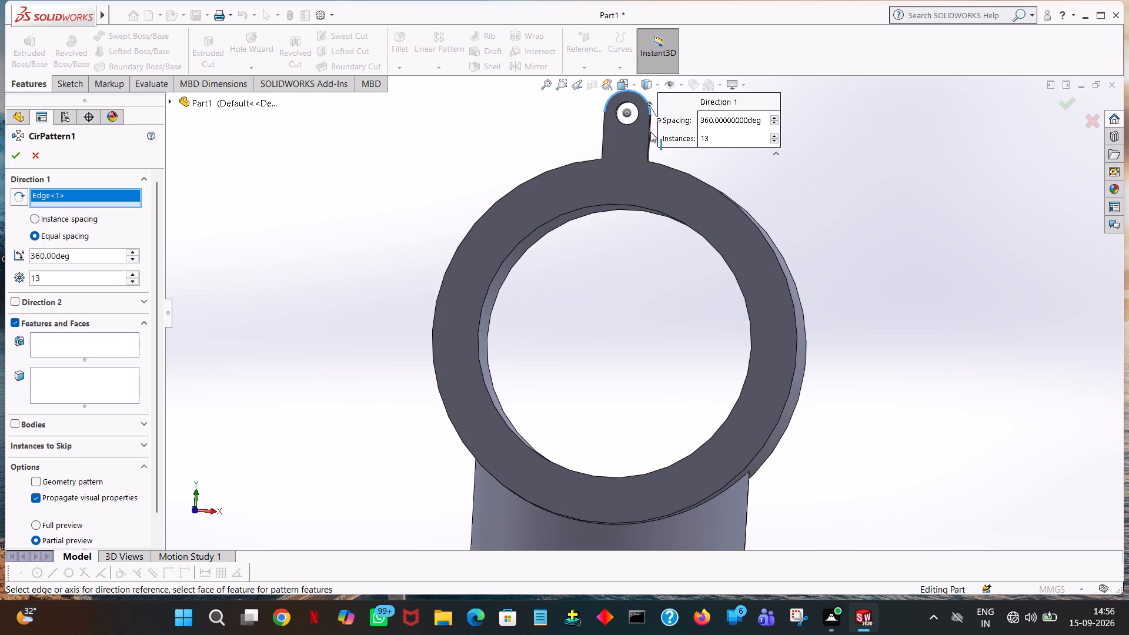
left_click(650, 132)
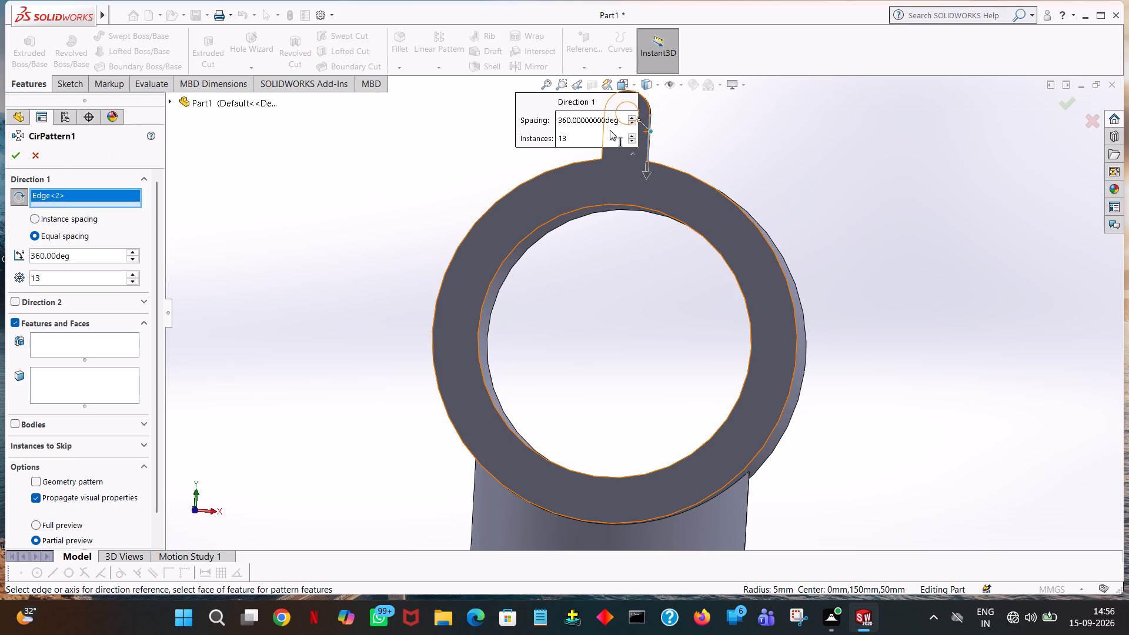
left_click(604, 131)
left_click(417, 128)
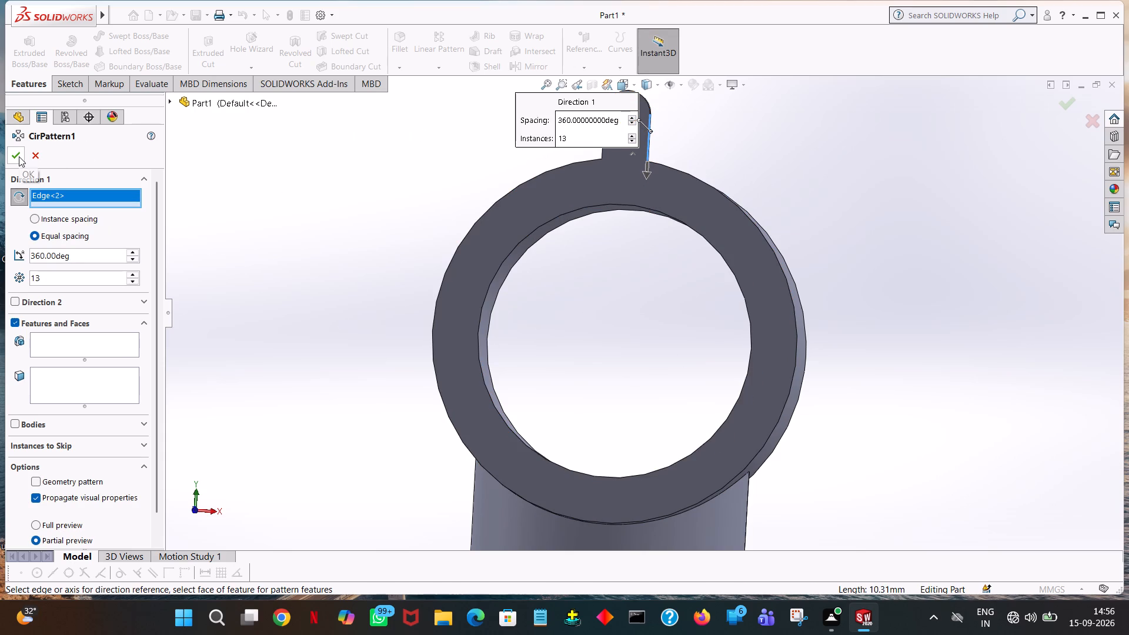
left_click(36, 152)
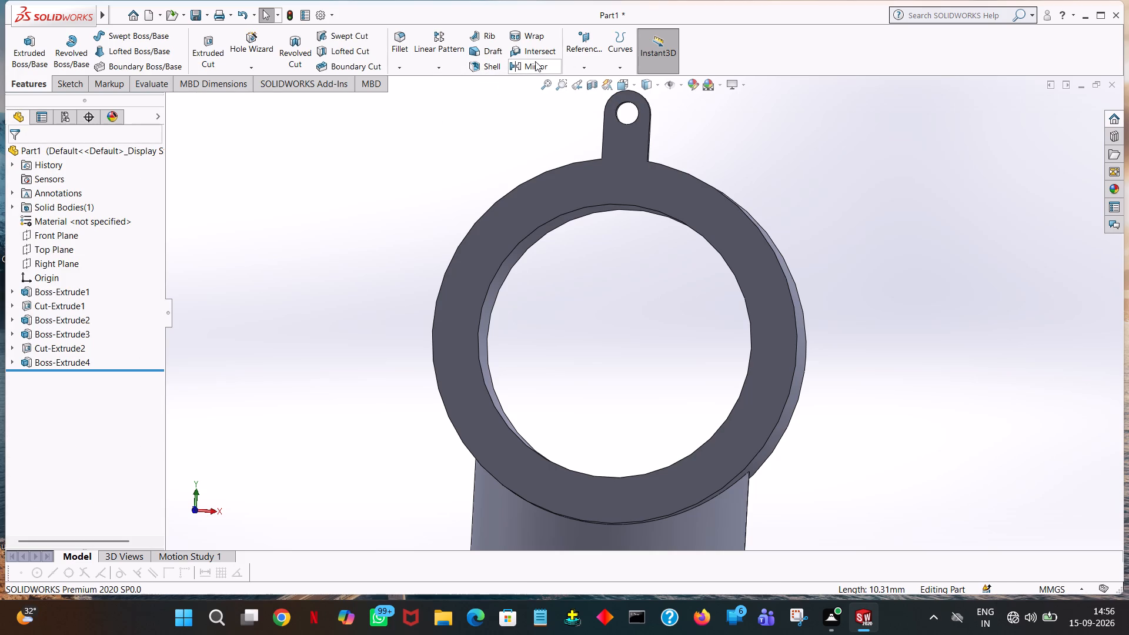
Circular-pattern the horizontal tube's extrusion, Boss-Extrude3, around the tube's outer circular edge with 13 equally spaced instances over 360 degrees.
left_click(435, 68)
left_click(433, 102)
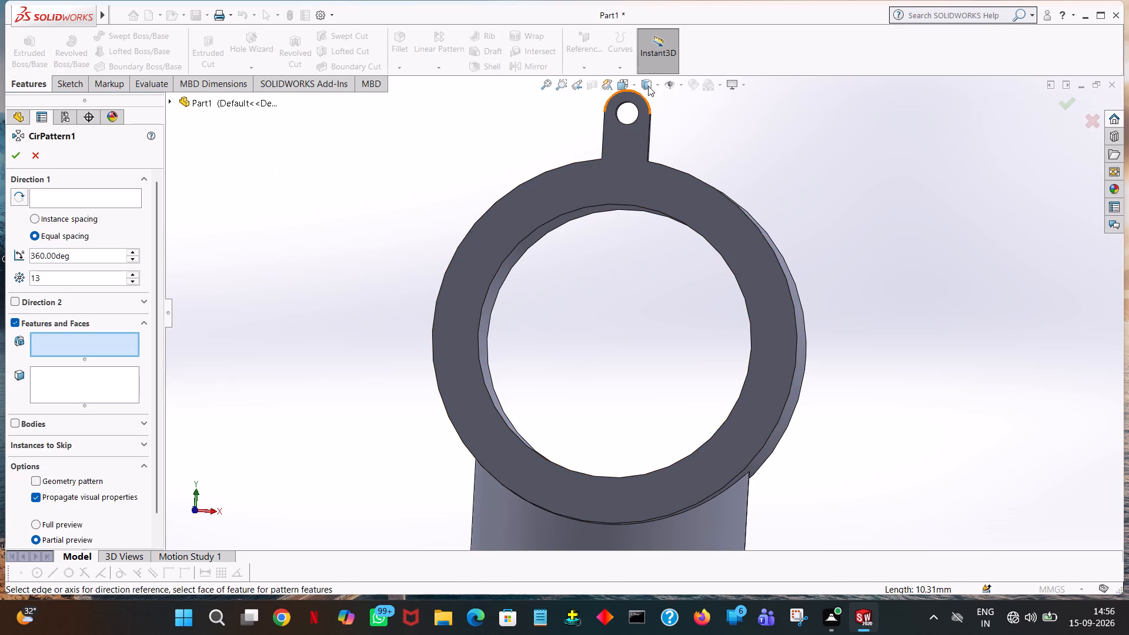
left_click(84, 197)
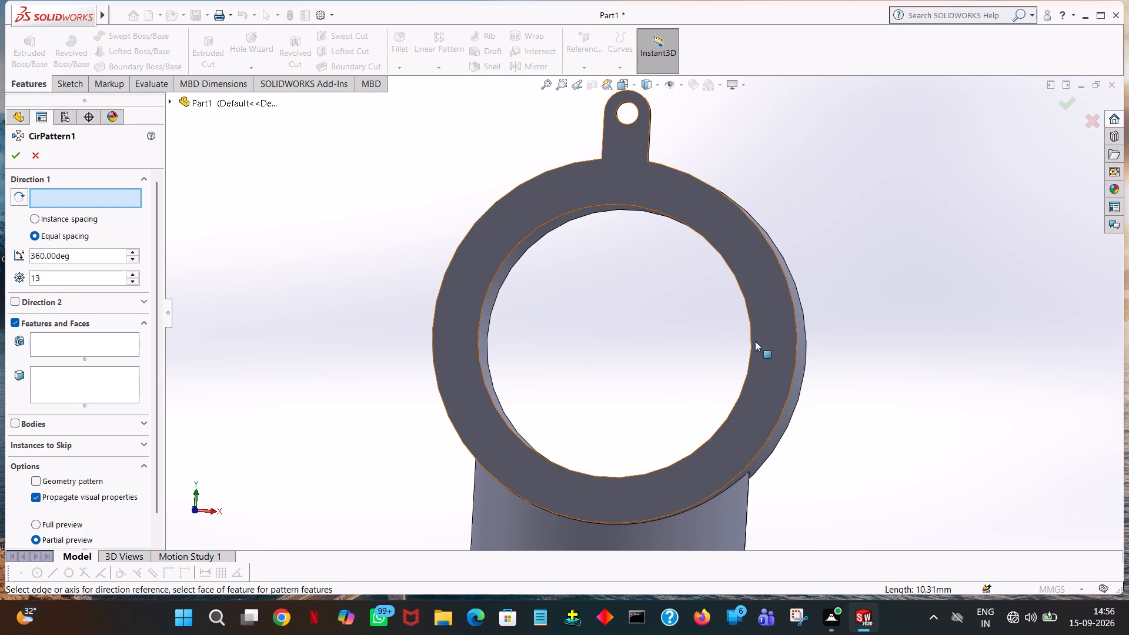
left_click(694, 175)
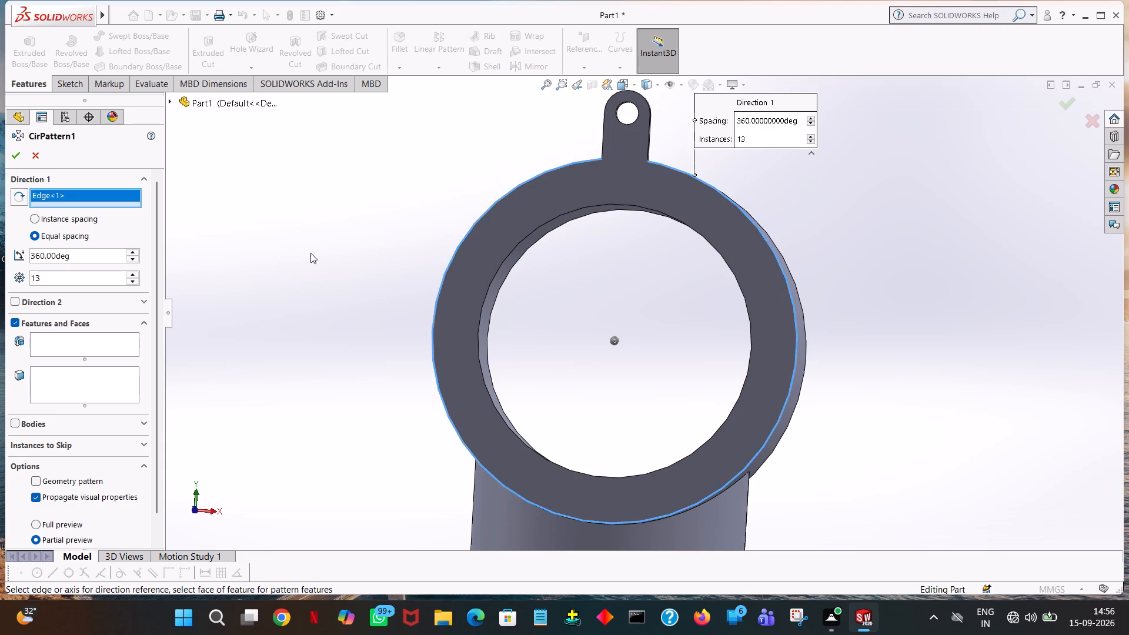
left_click(51, 336)
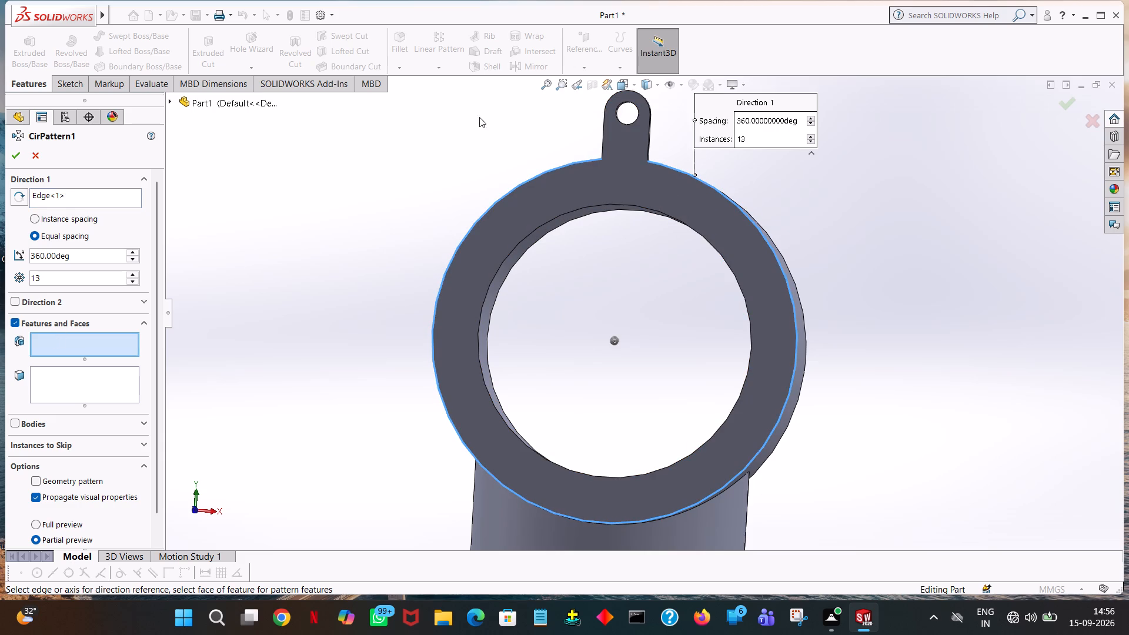
left_click(640, 92)
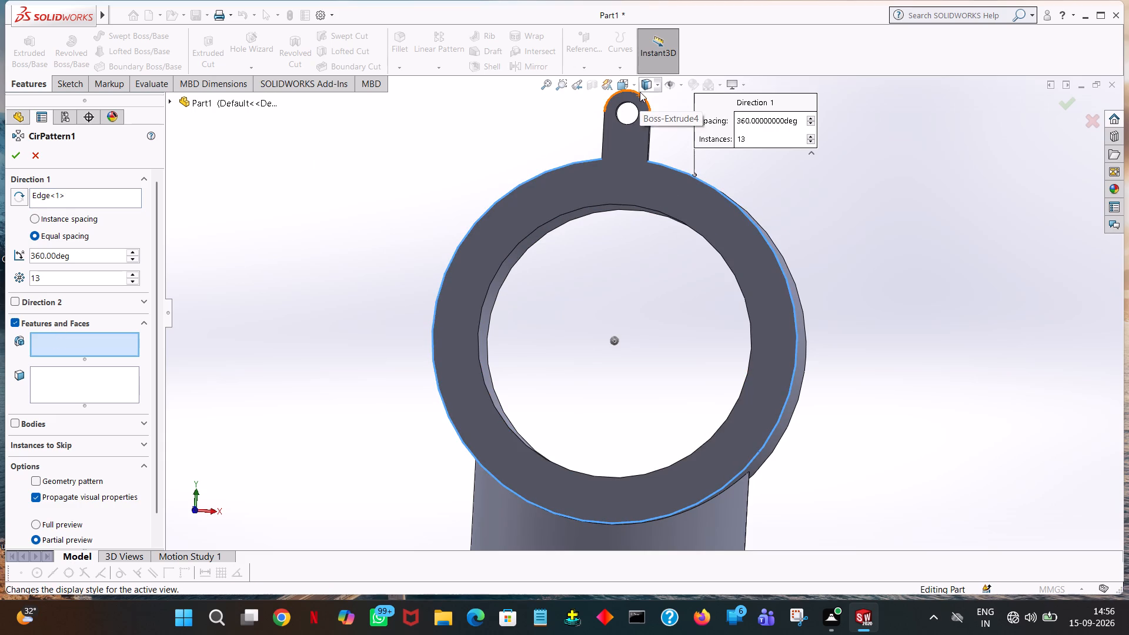
left_click(607, 101)
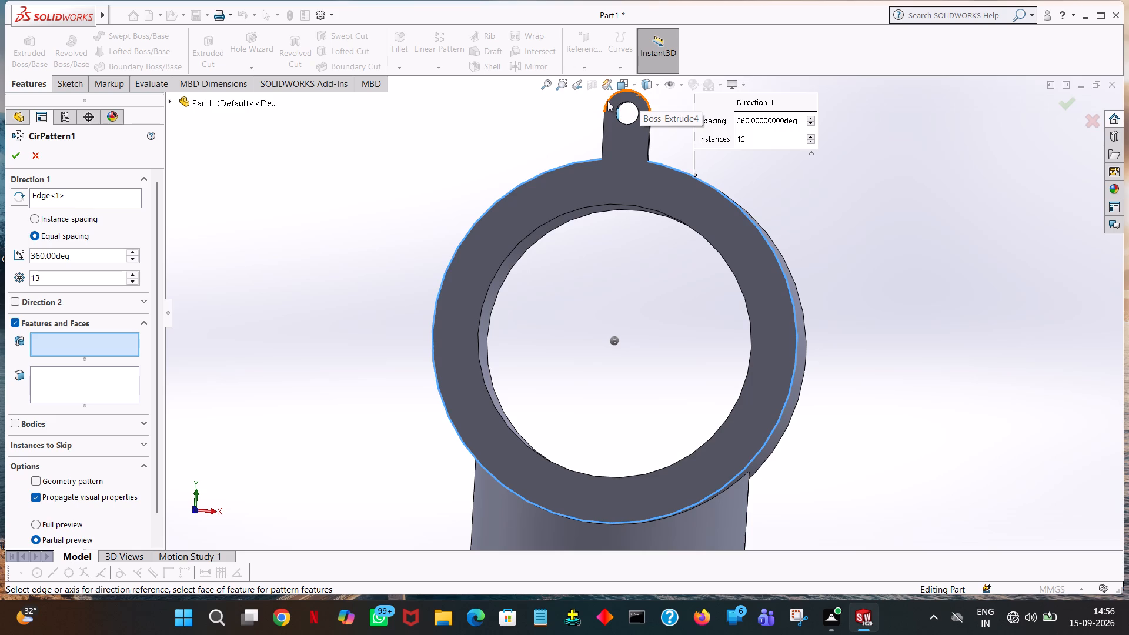
left_click(602, 125)
left_click(605, 127)
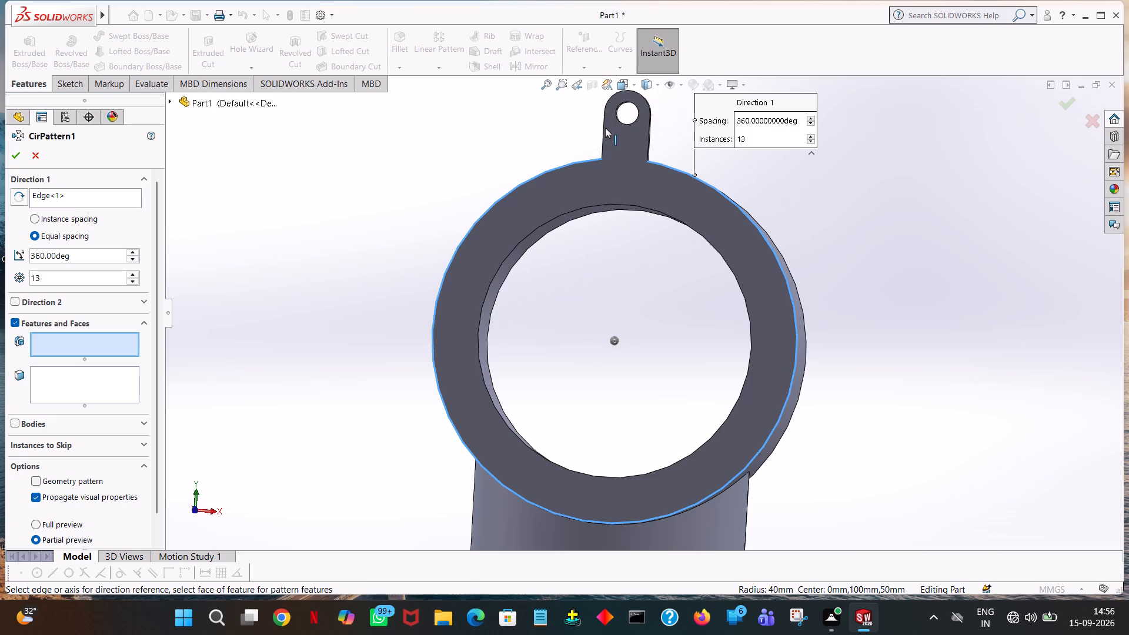
left_click(603, 129)
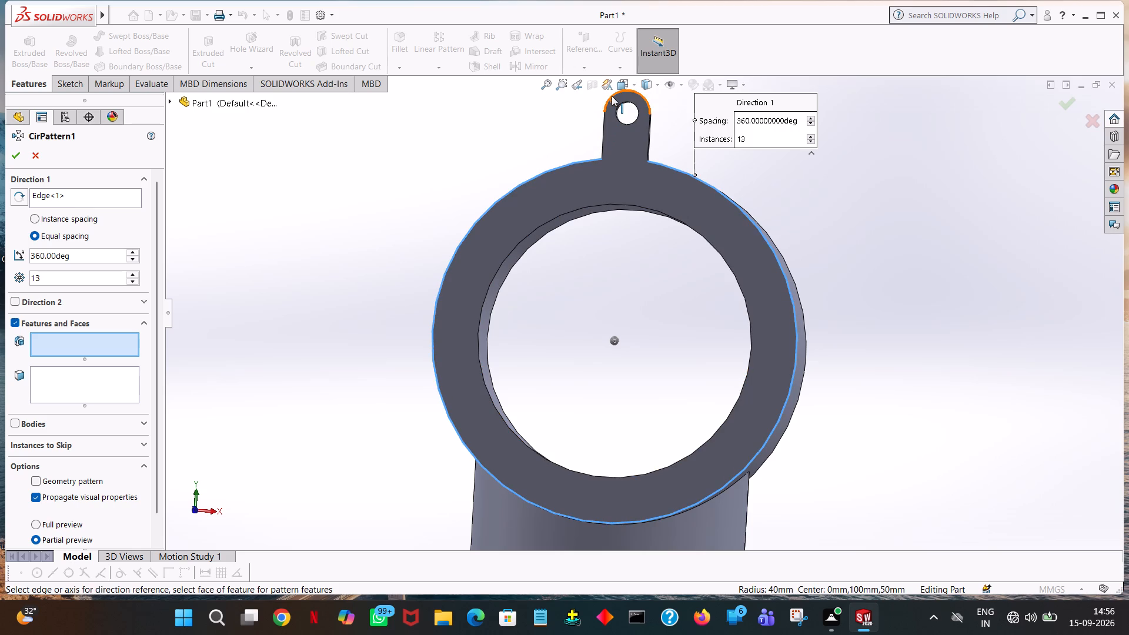
left_click(612, 96)
left_click(613, 105)
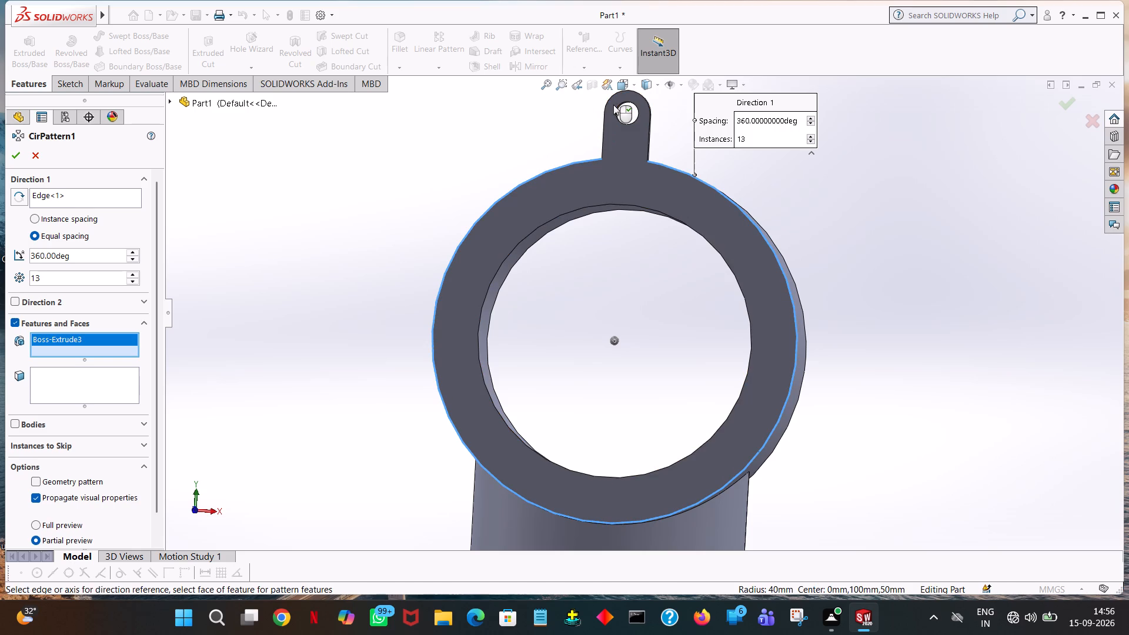
left_click(8, 157)
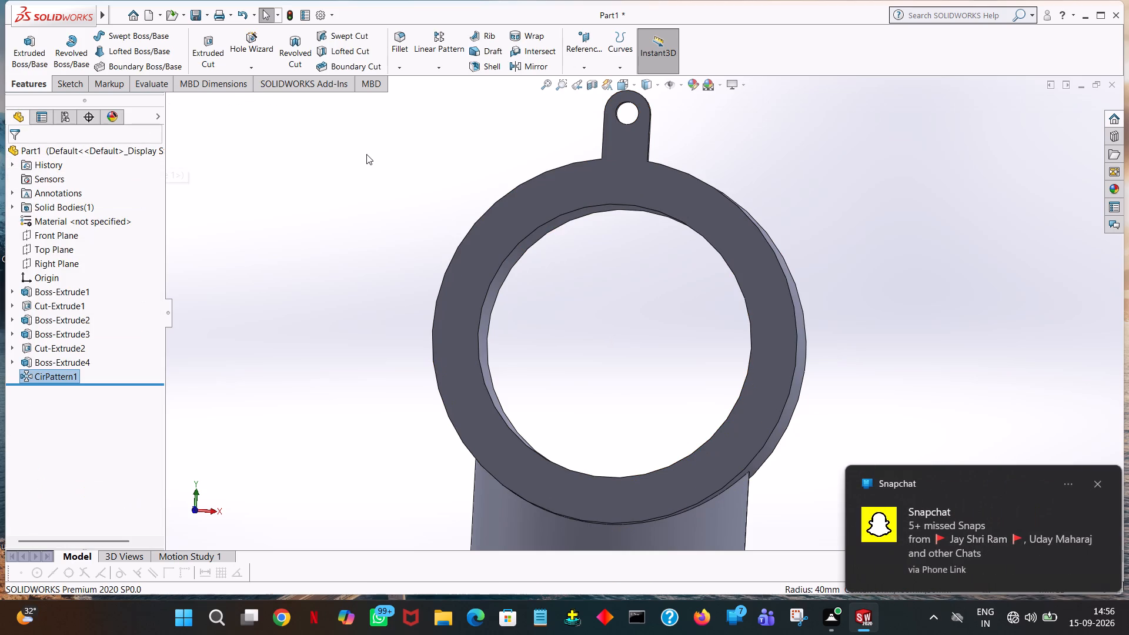
Set up a circular pattern around the horizontal tube's outer circular edge with 3 equally spaced instances over 360 degrees.
left_click(367, 154)
middle_click_drag(422, 141, 393, 151)
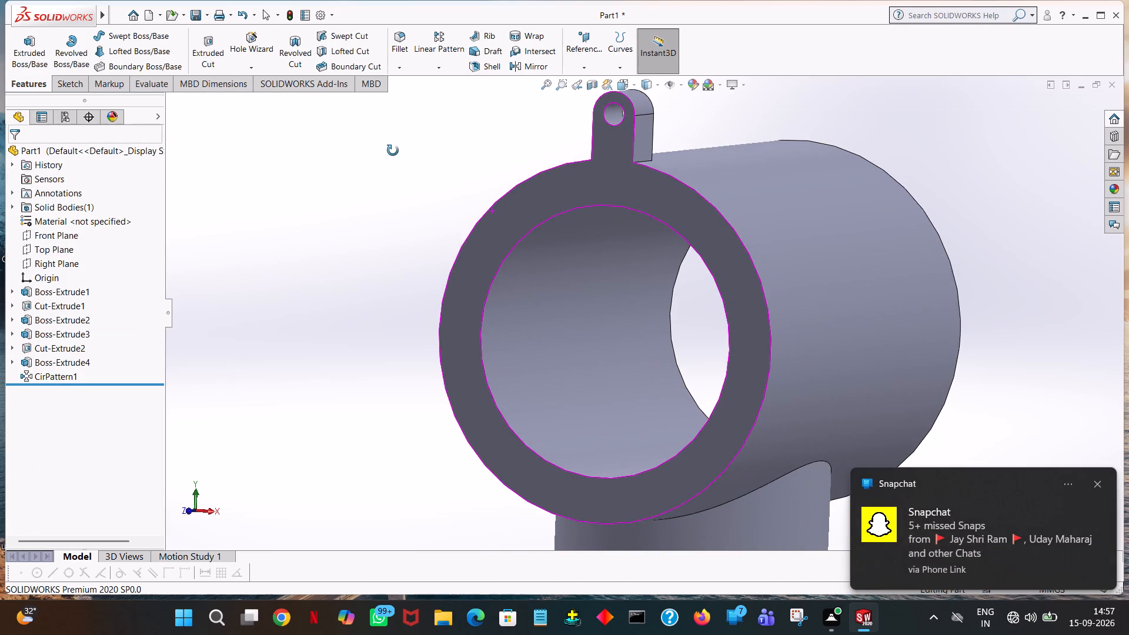
middle_click_drag(393, 151, 422, 135)
left_click(422, 137)
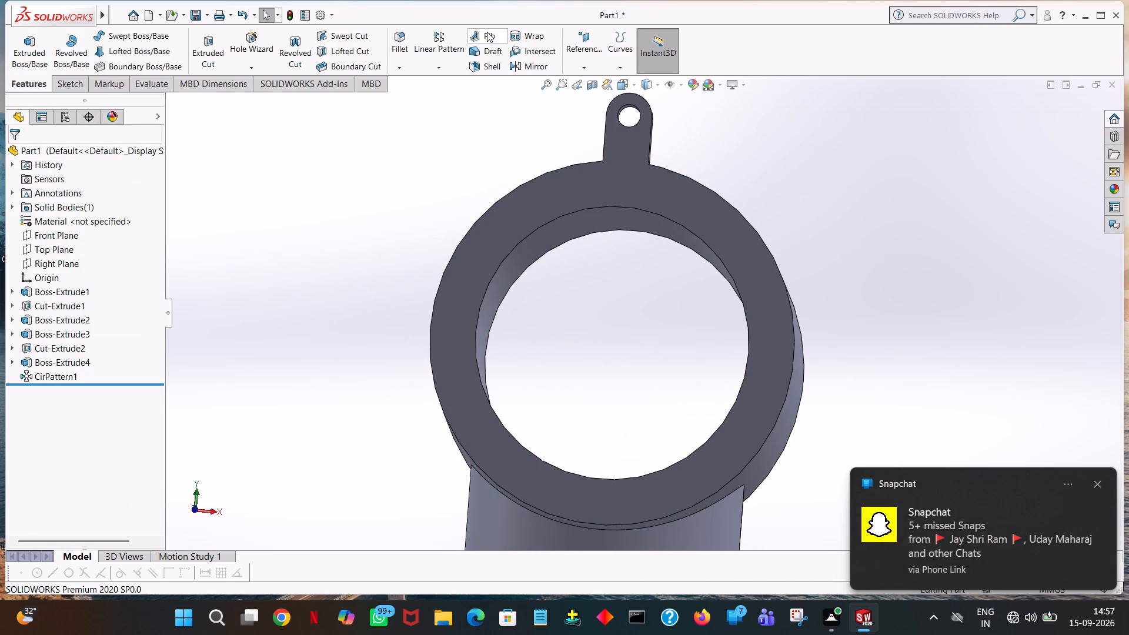
left_click(450, 70)
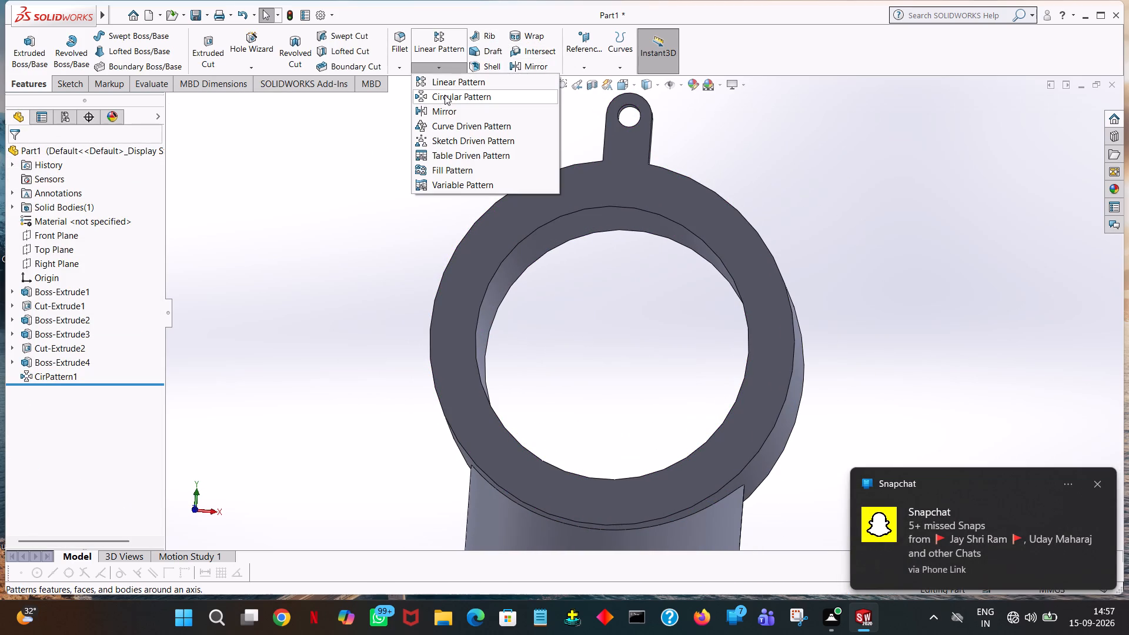
left_click(445, 96)
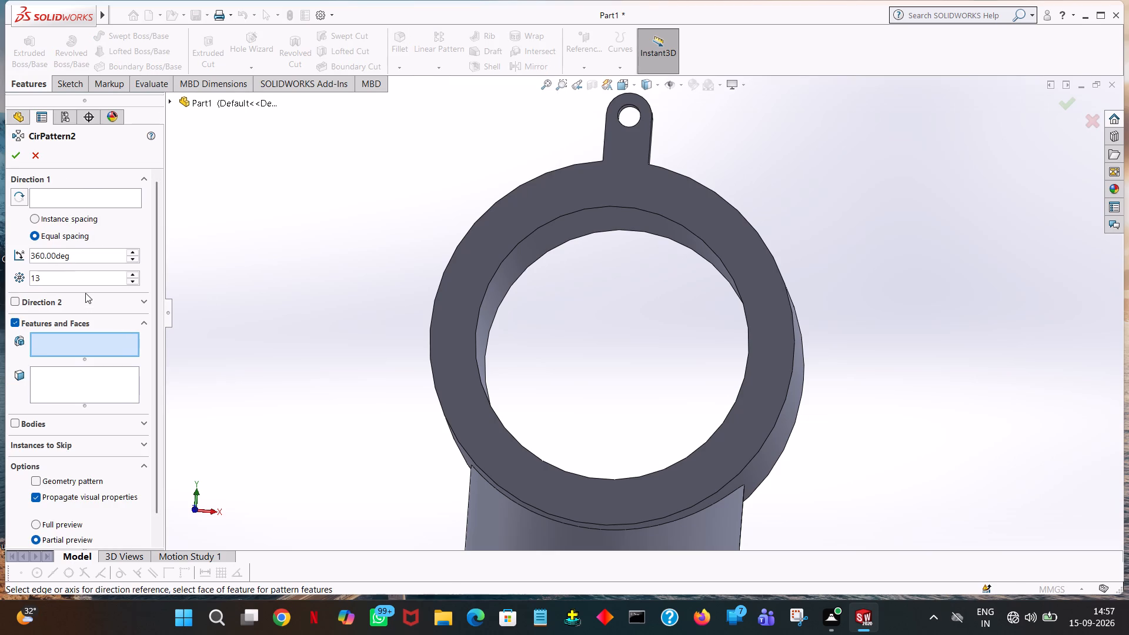
double_click(81, 277)
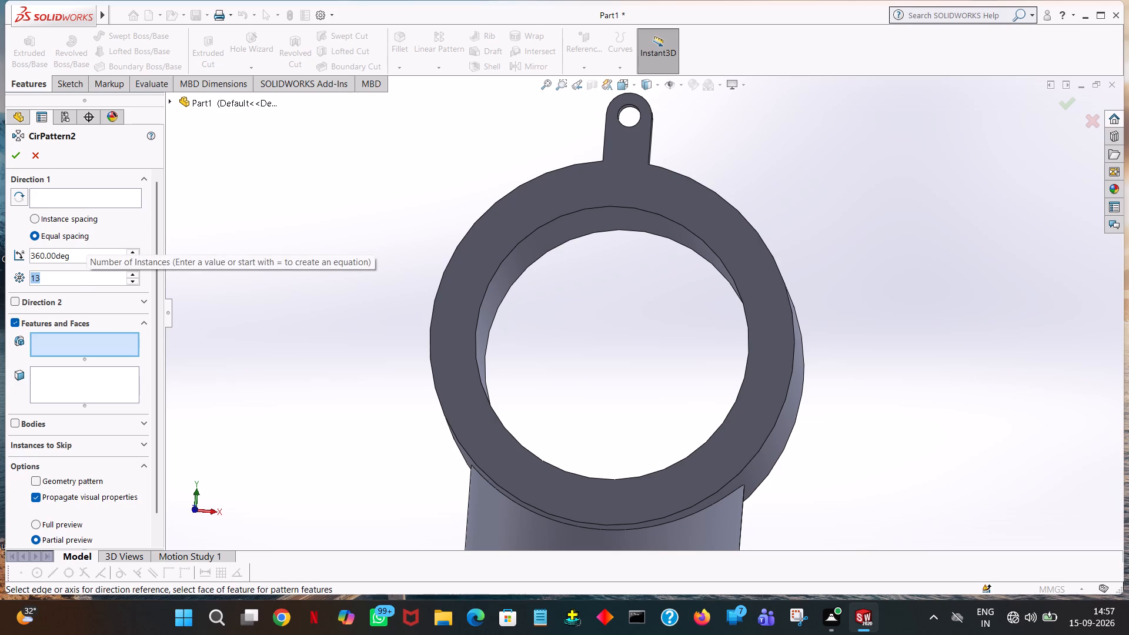
key("3")
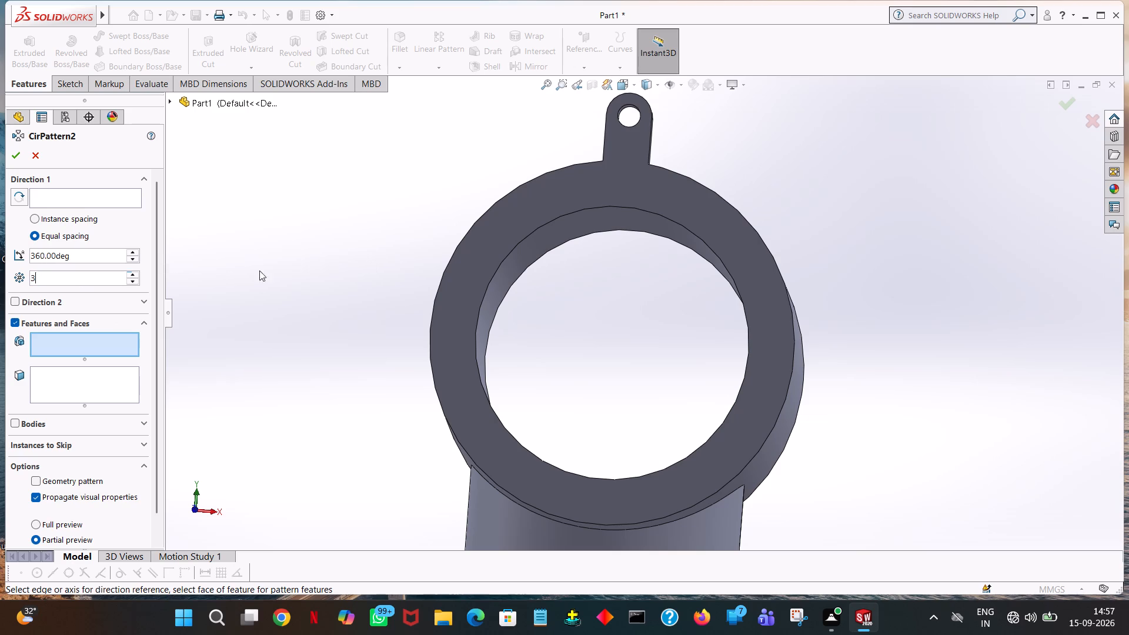
left_click(306, 256)
left_click(91, 194)
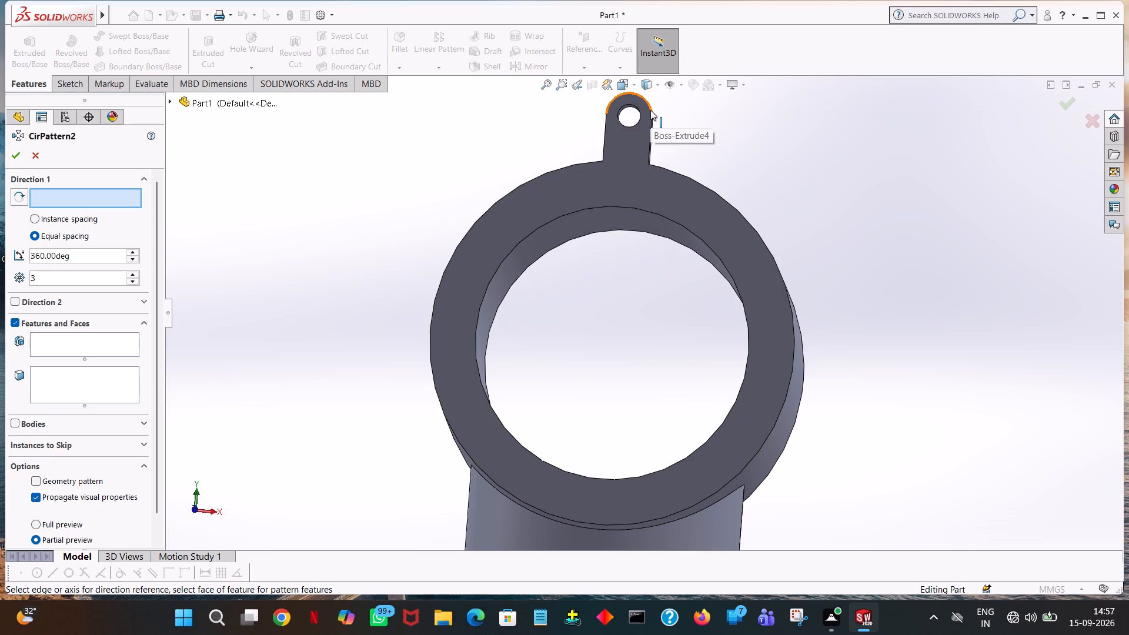
left_click(708, 189)
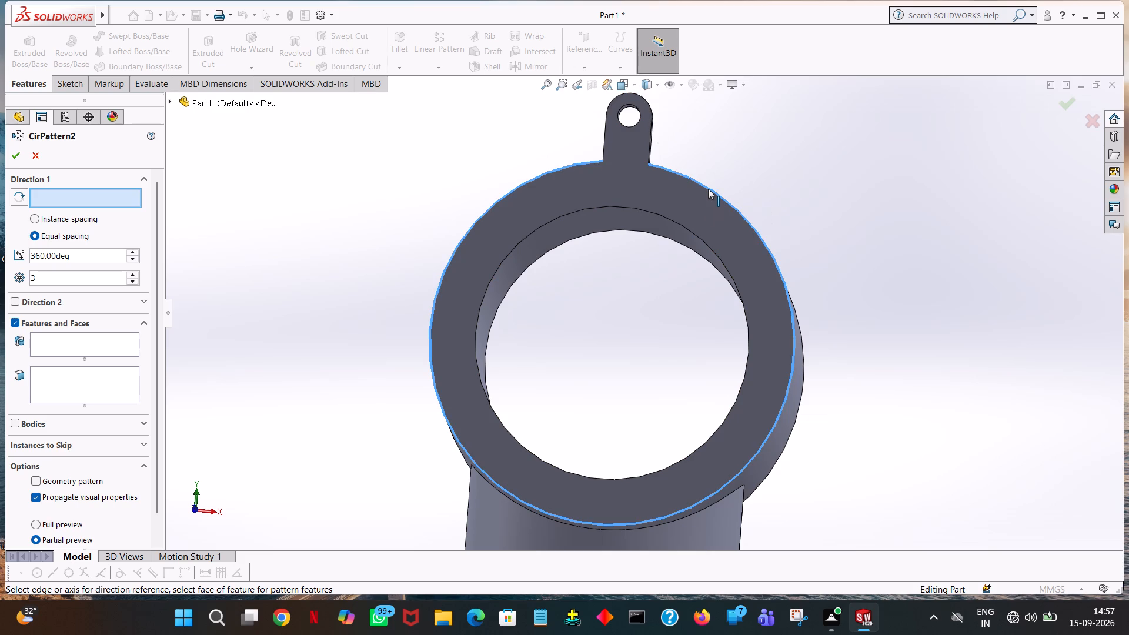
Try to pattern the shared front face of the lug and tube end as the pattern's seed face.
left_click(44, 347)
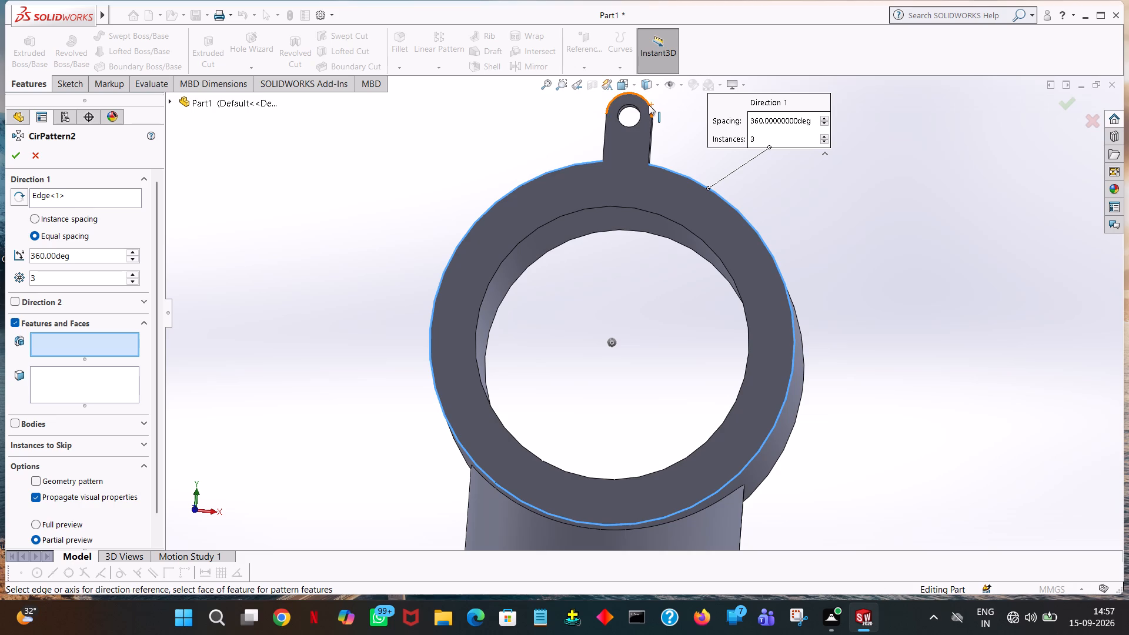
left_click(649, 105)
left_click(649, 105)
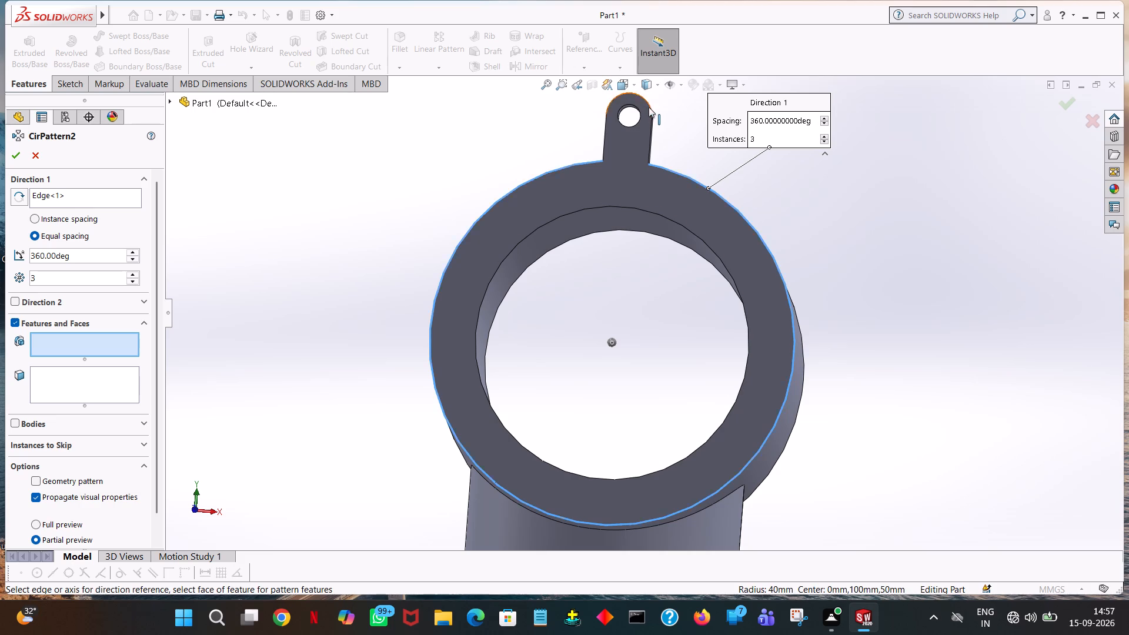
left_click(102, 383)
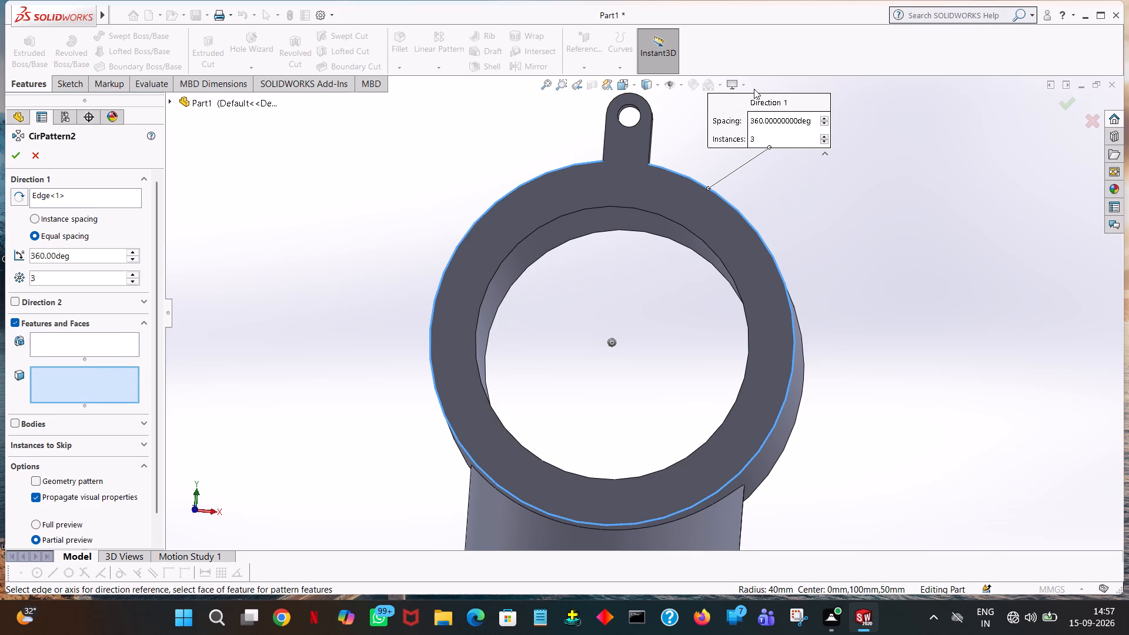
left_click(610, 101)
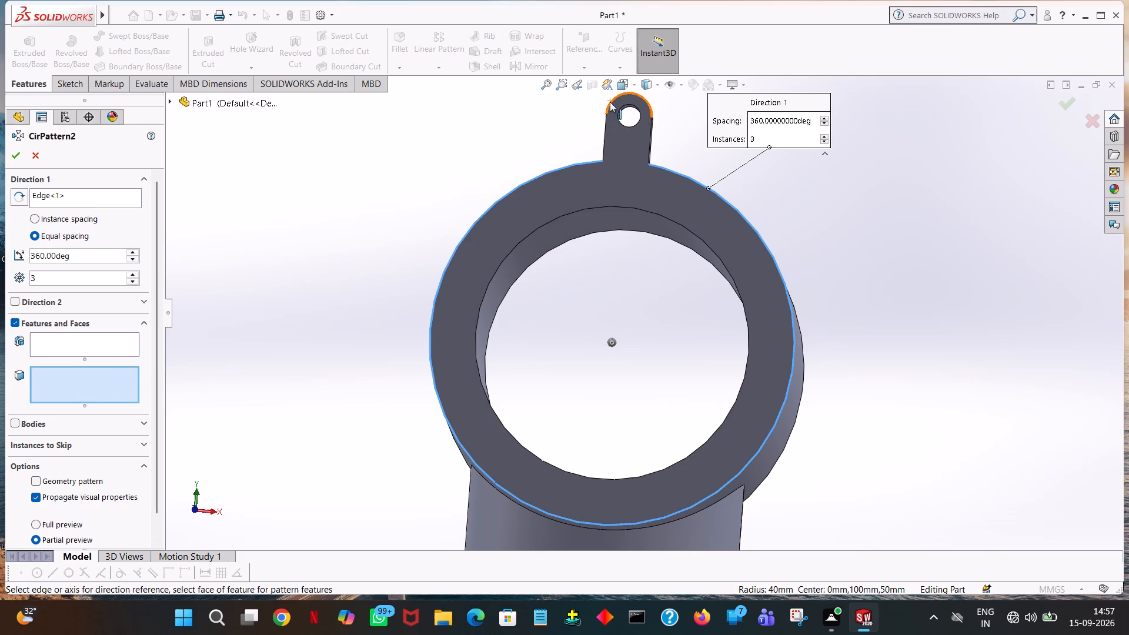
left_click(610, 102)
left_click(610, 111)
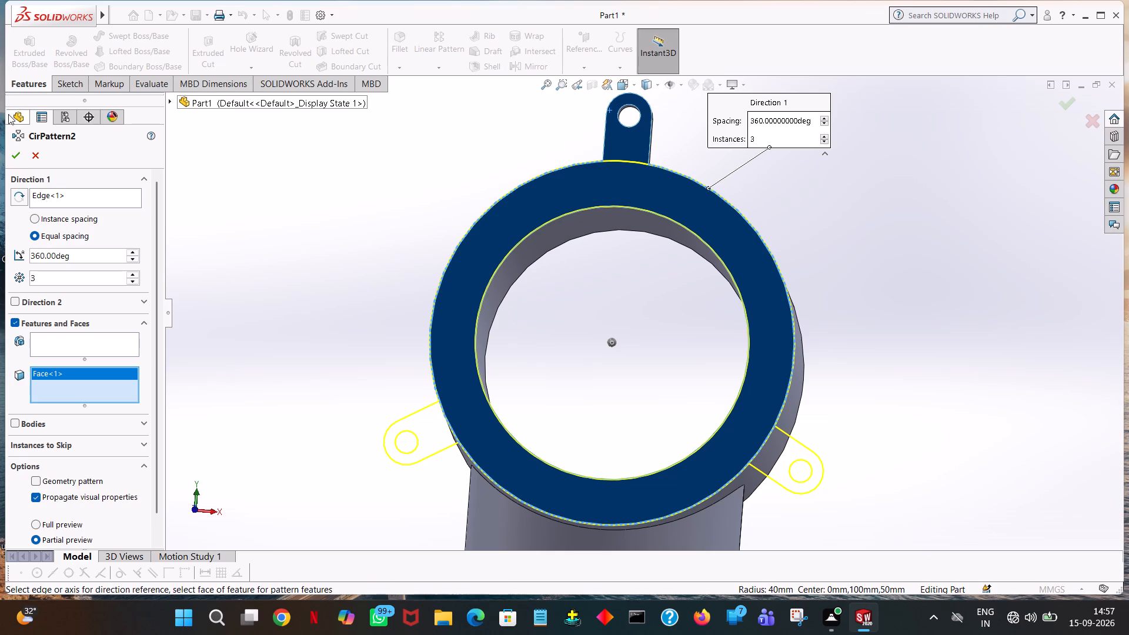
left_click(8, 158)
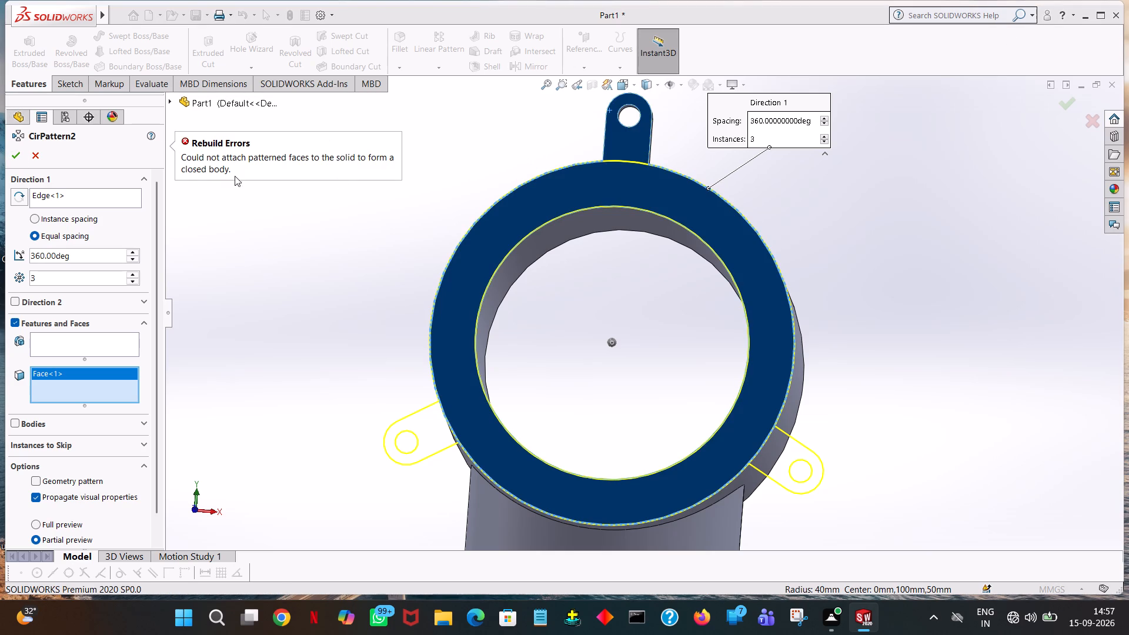
Use the feature Boss-Extrude3 as the circular pattern's seed, remove the seed face, and create the pattern.
left_click(86, 347)
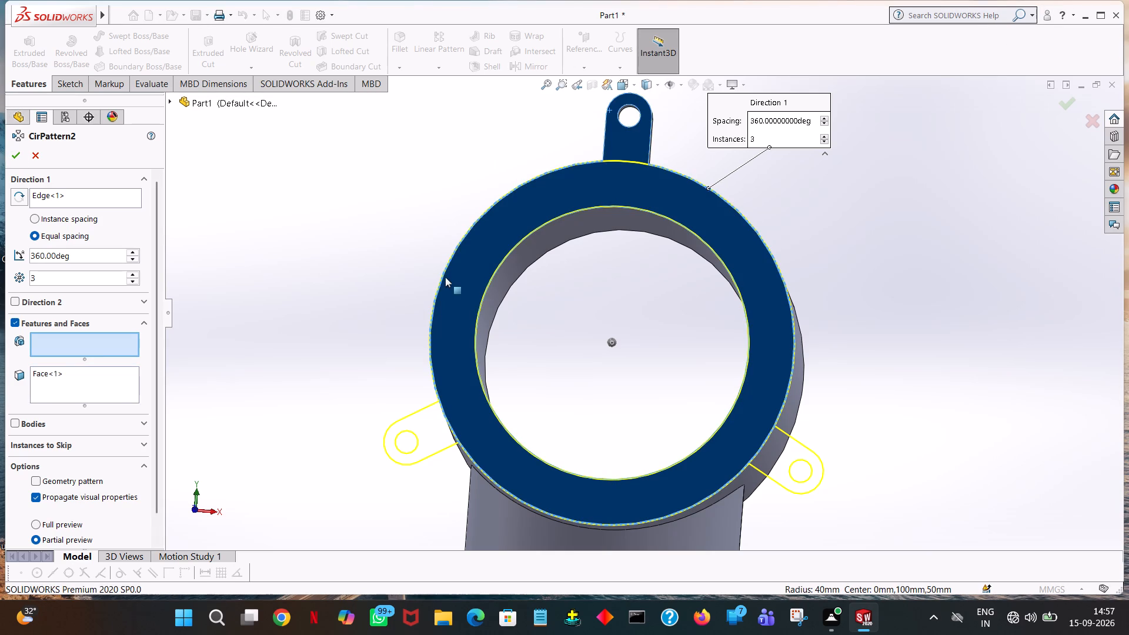
left_click(448, 277)
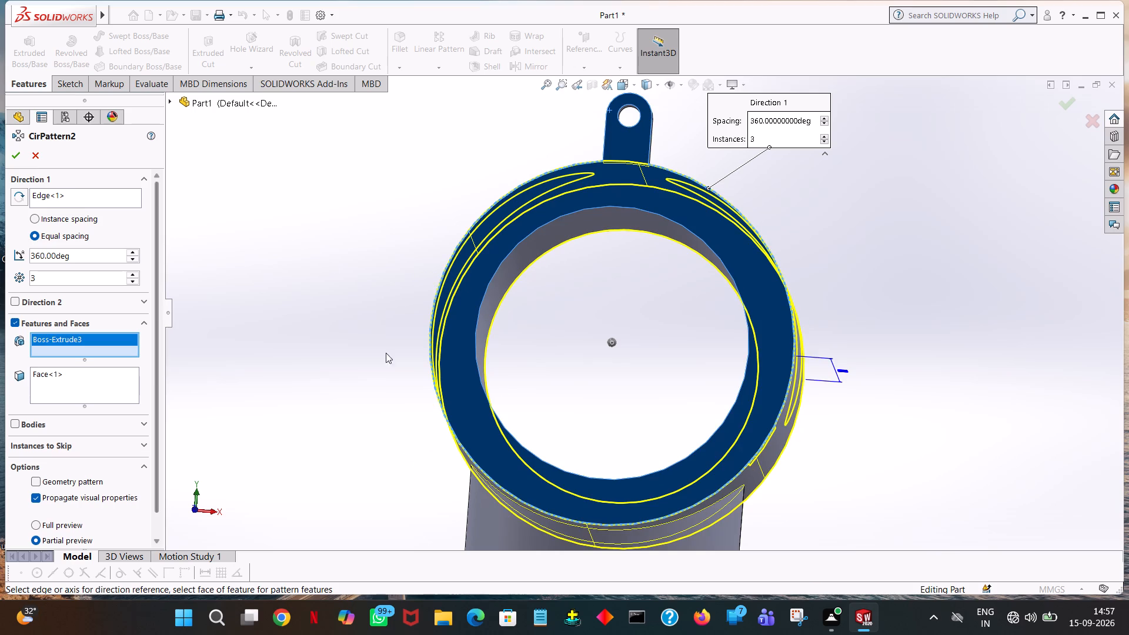
left_click(113, 382)
left_click(452, 369)
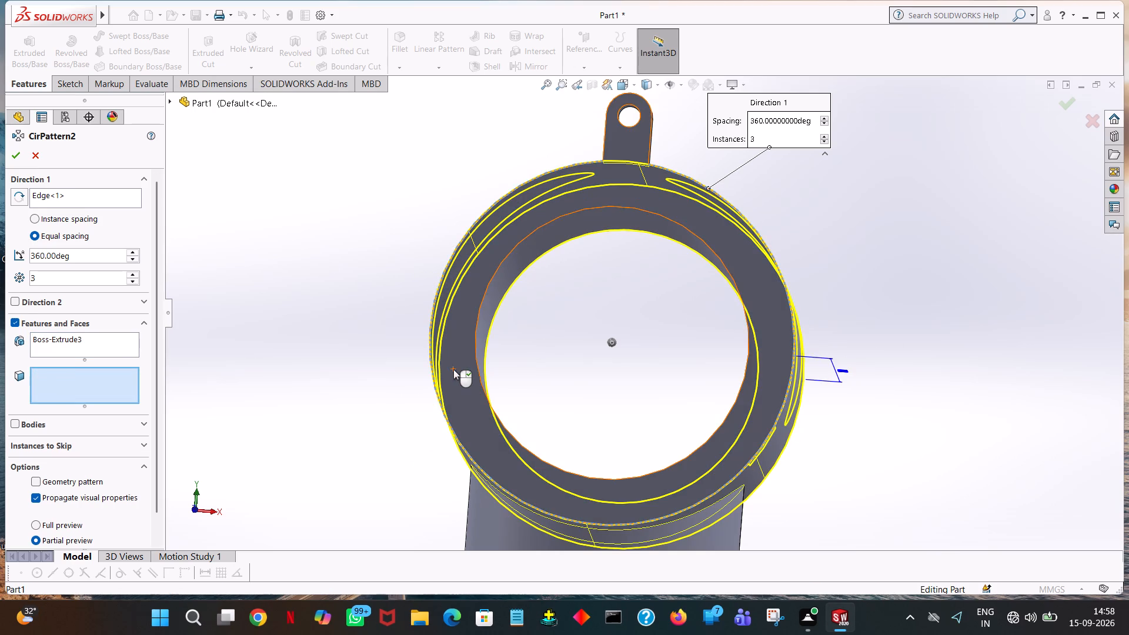
left_click(9, 155)
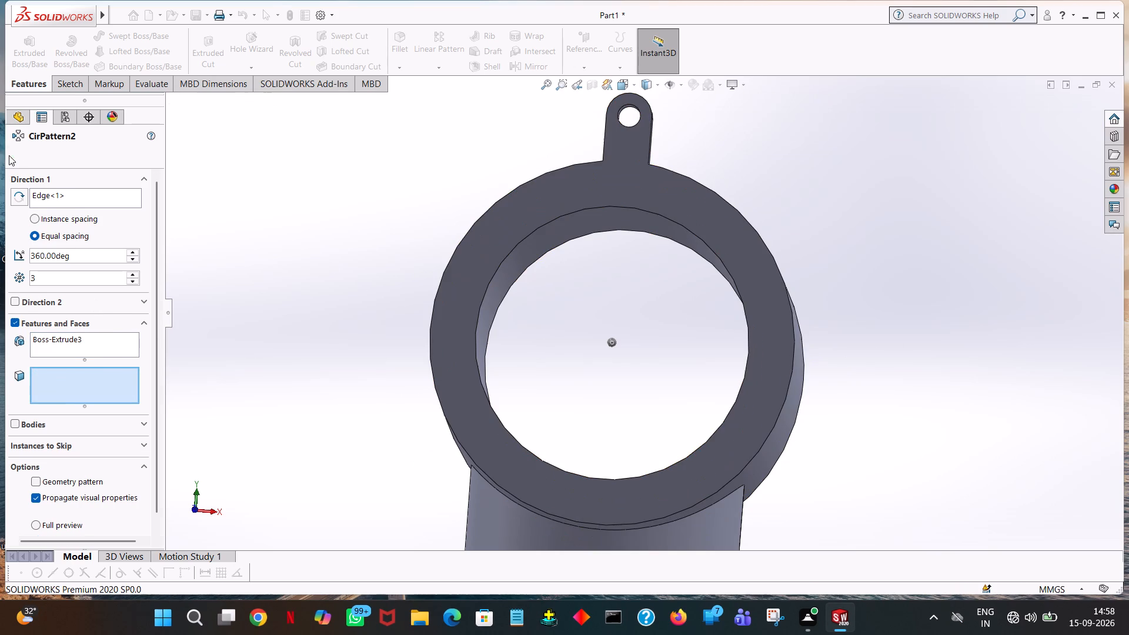
left_click(402, 161)
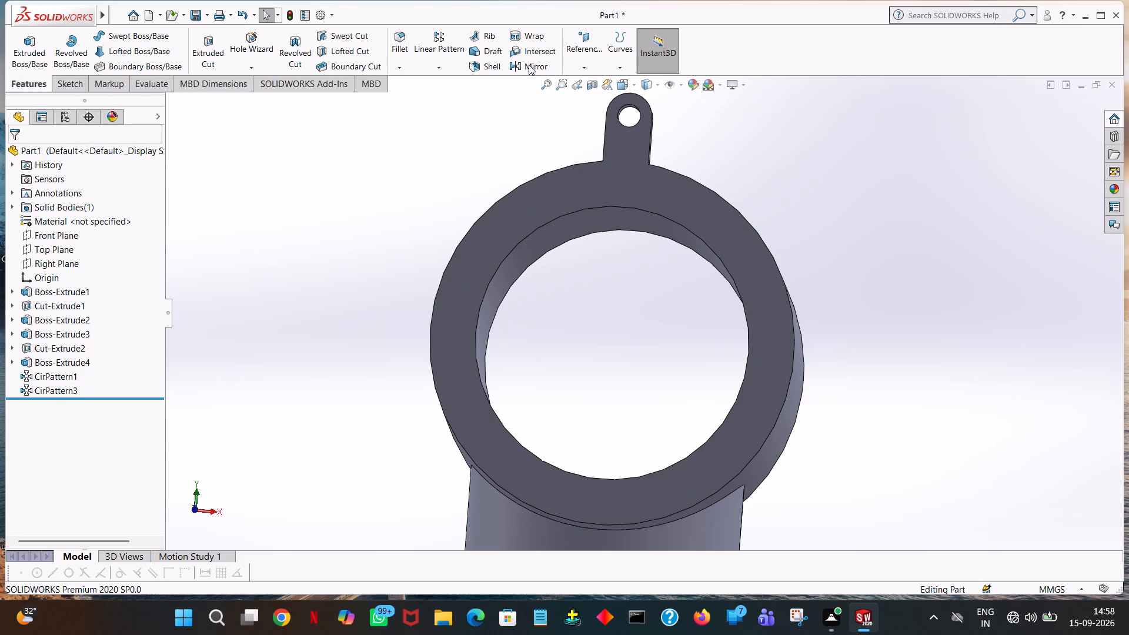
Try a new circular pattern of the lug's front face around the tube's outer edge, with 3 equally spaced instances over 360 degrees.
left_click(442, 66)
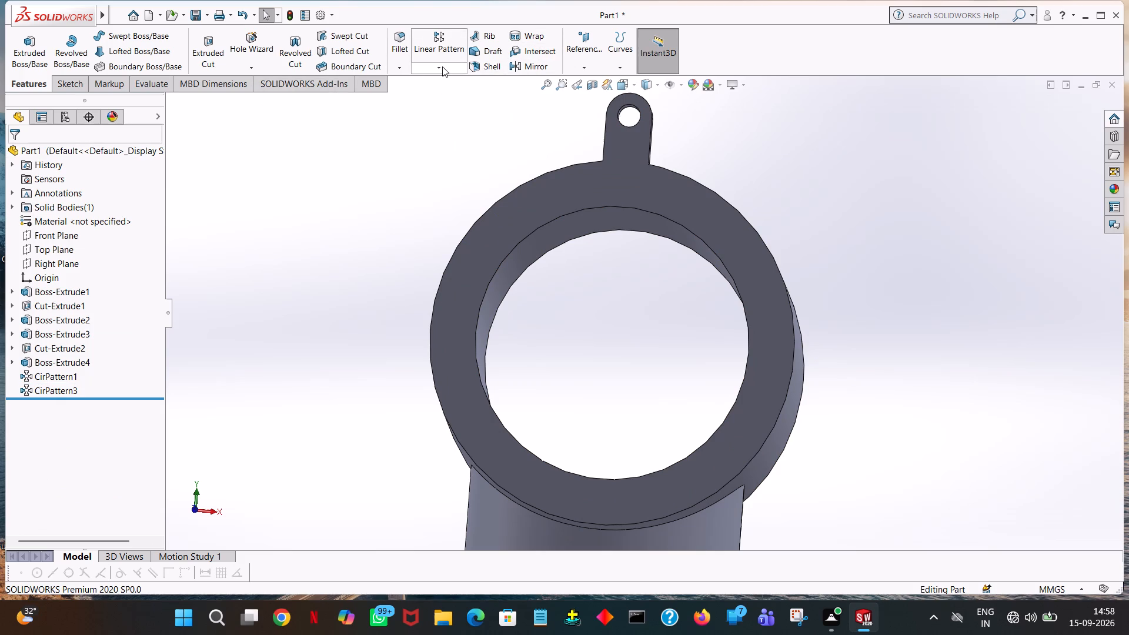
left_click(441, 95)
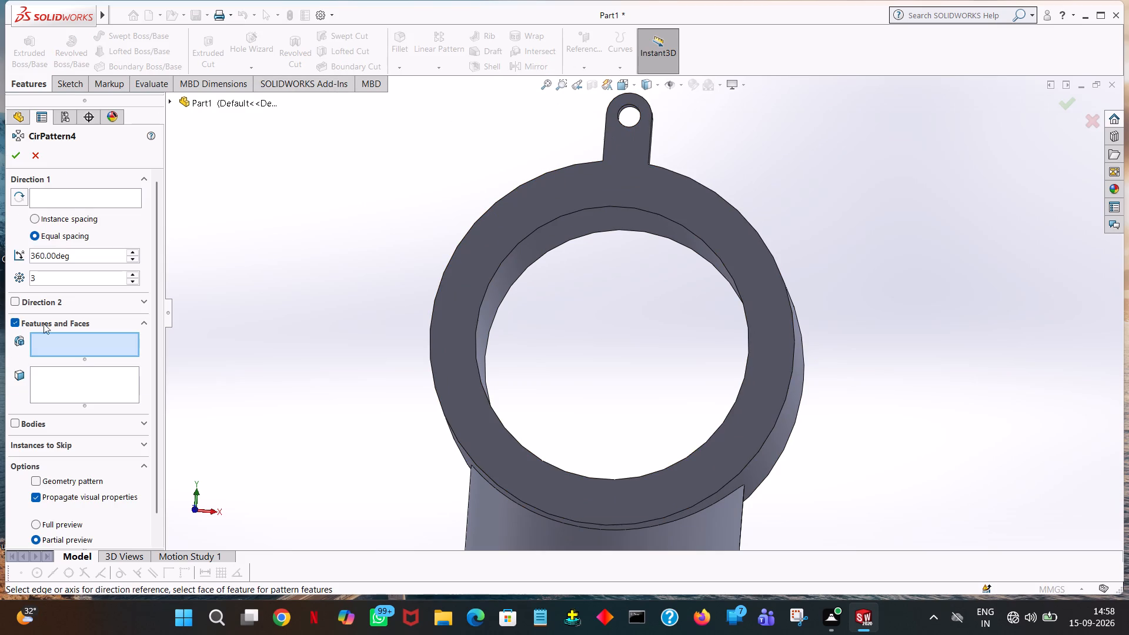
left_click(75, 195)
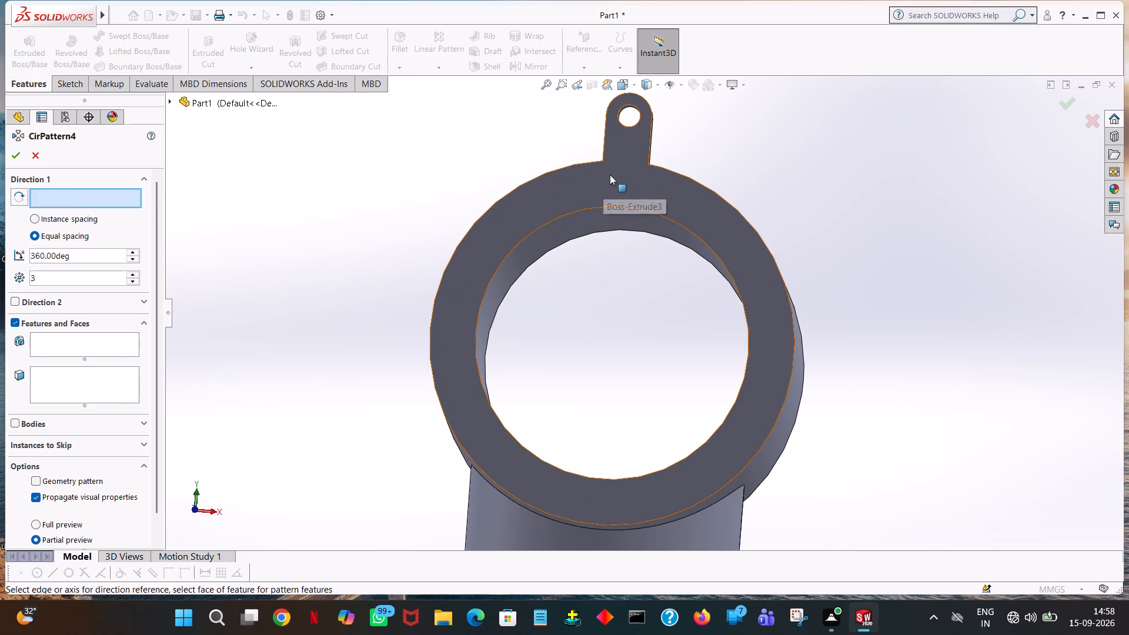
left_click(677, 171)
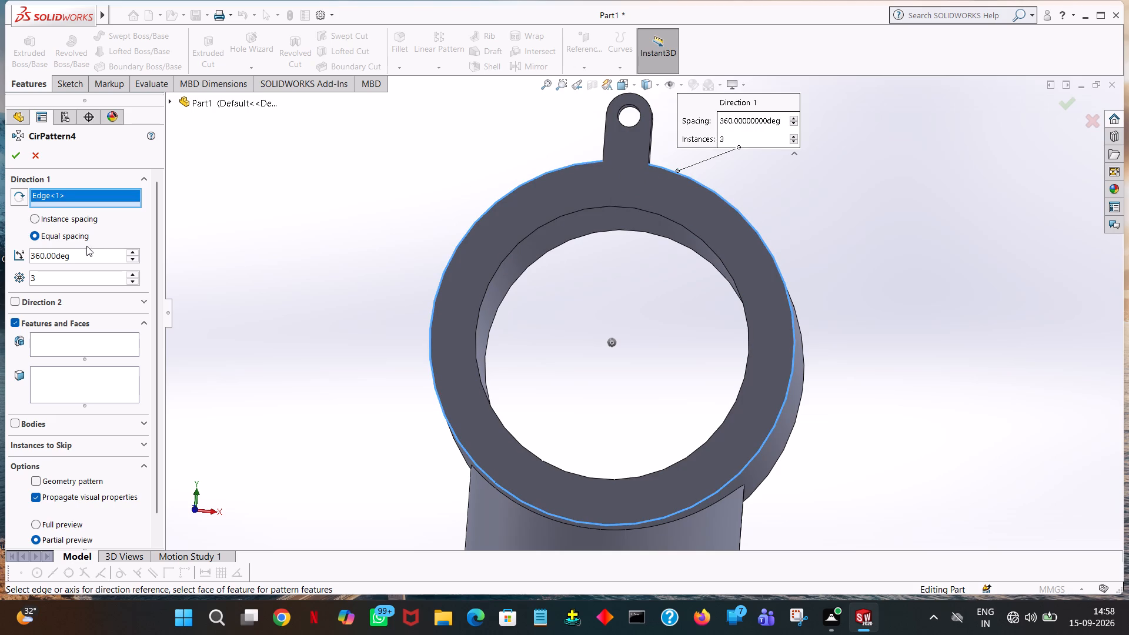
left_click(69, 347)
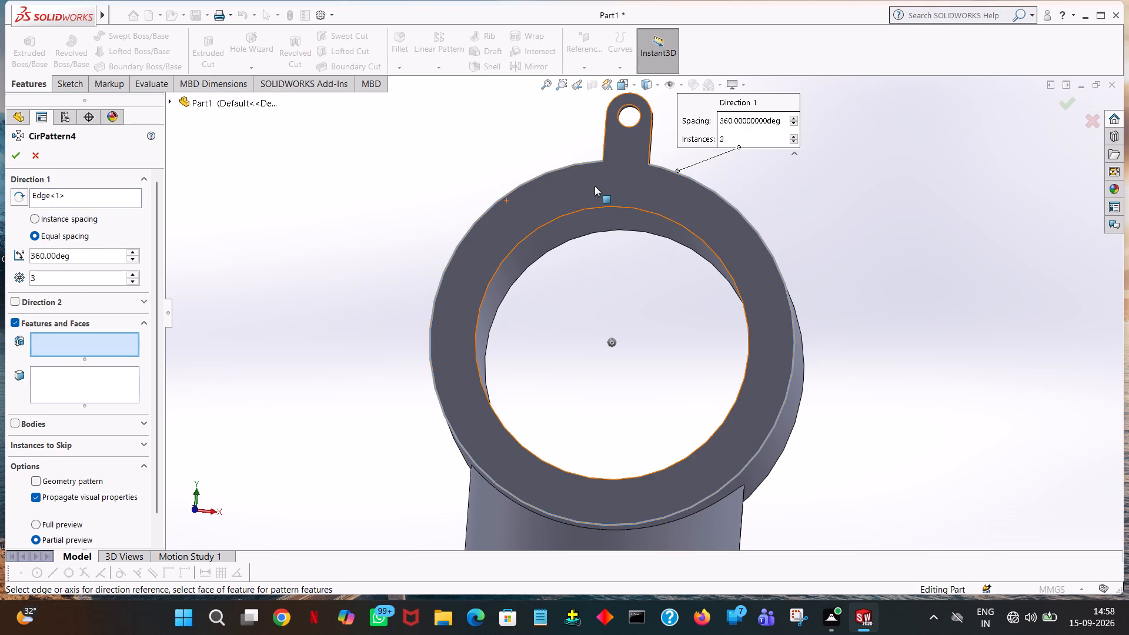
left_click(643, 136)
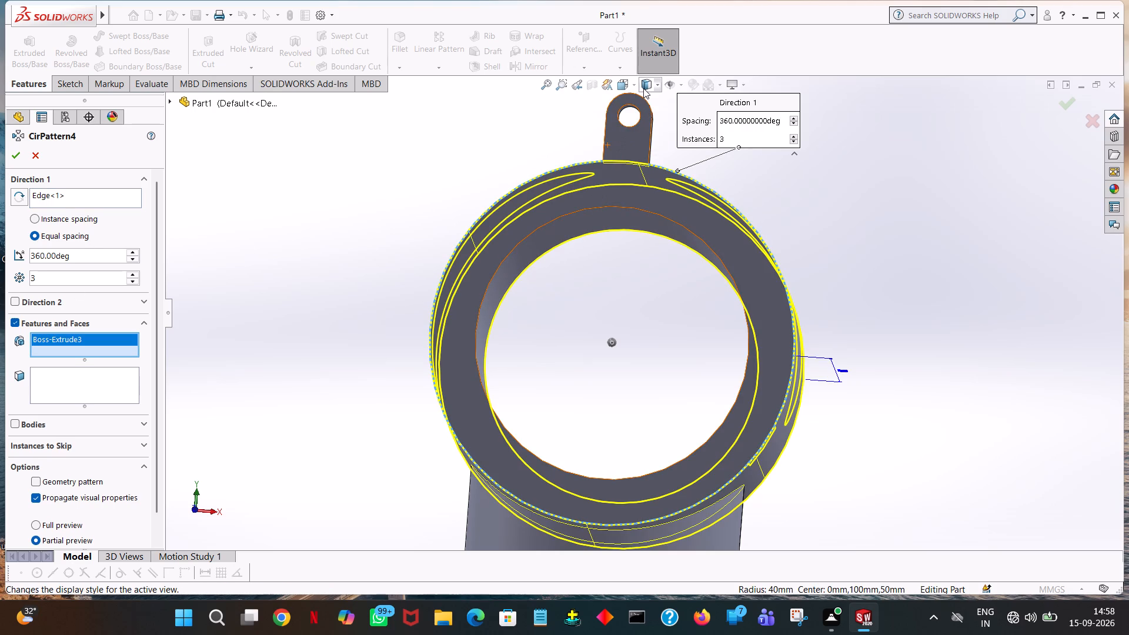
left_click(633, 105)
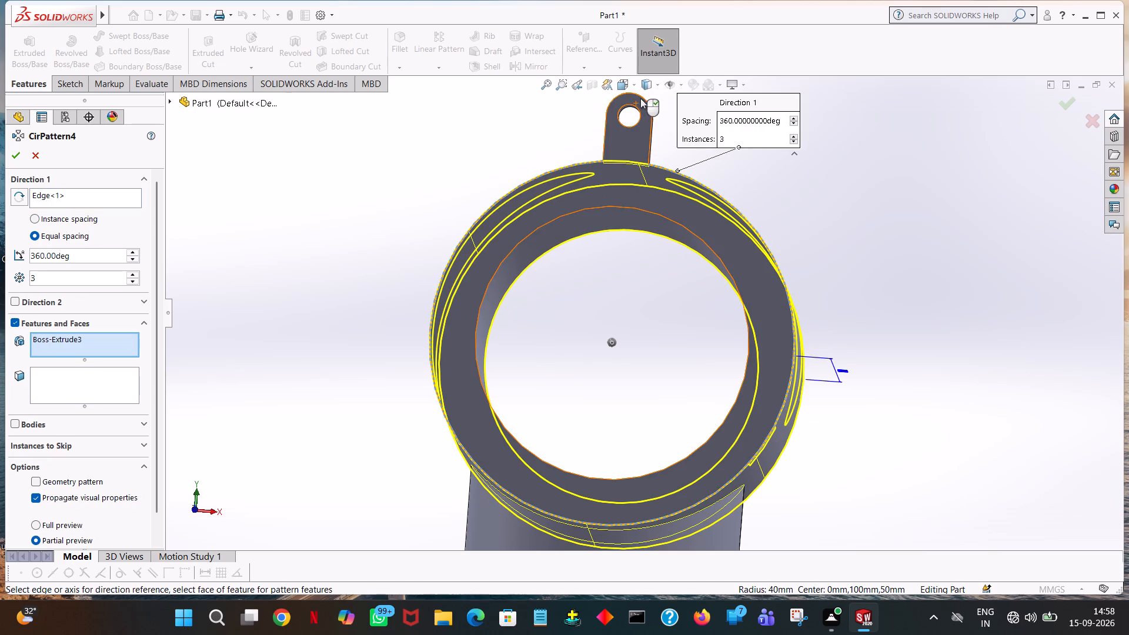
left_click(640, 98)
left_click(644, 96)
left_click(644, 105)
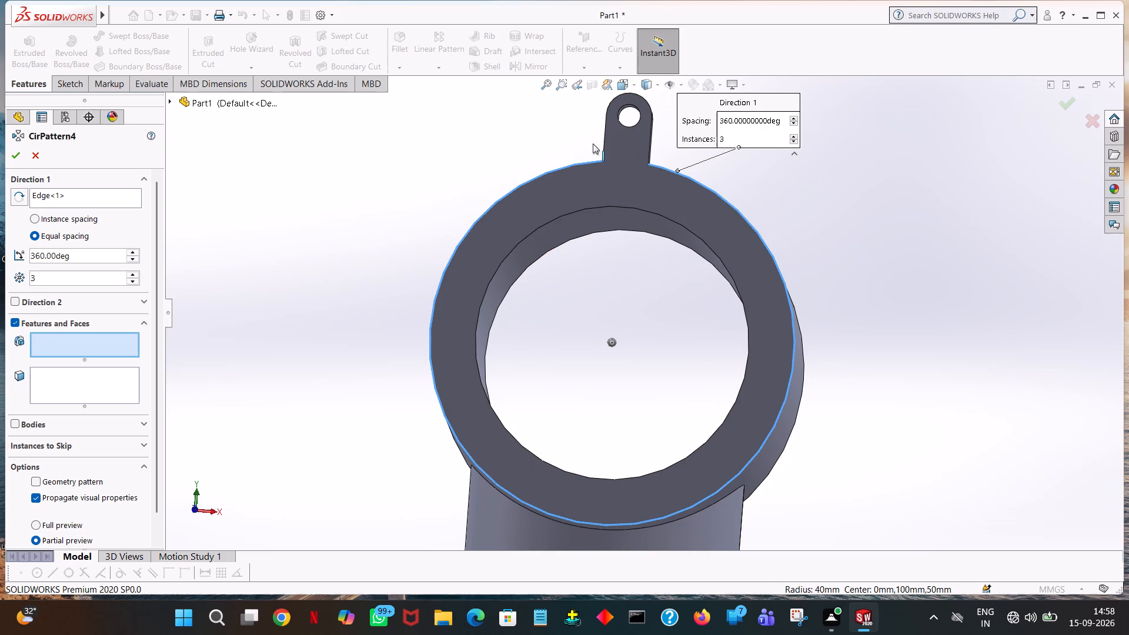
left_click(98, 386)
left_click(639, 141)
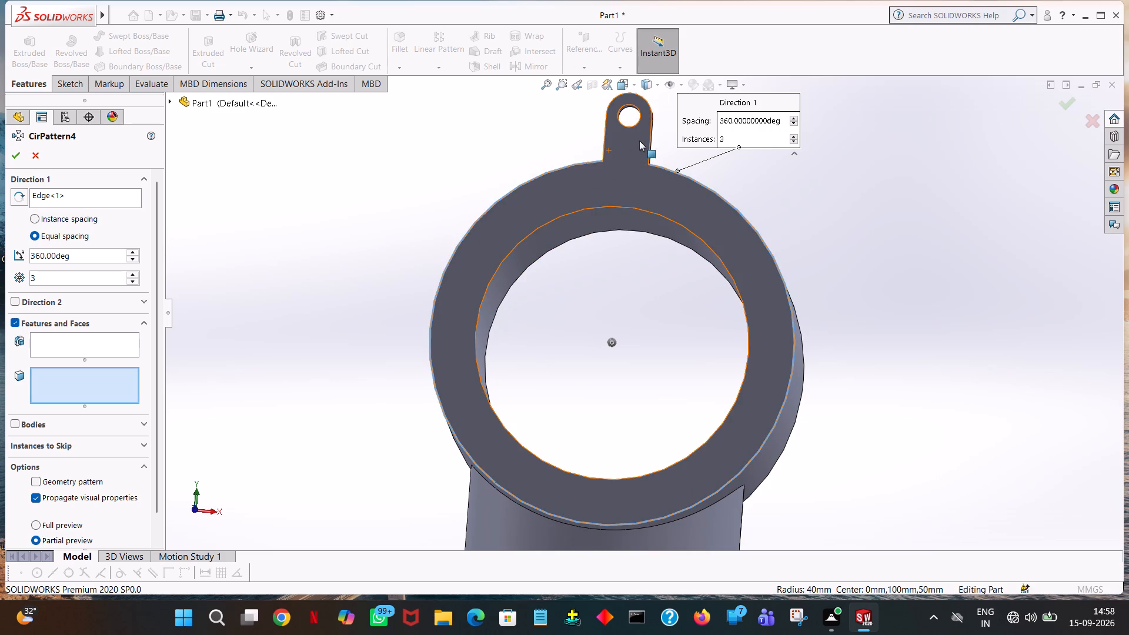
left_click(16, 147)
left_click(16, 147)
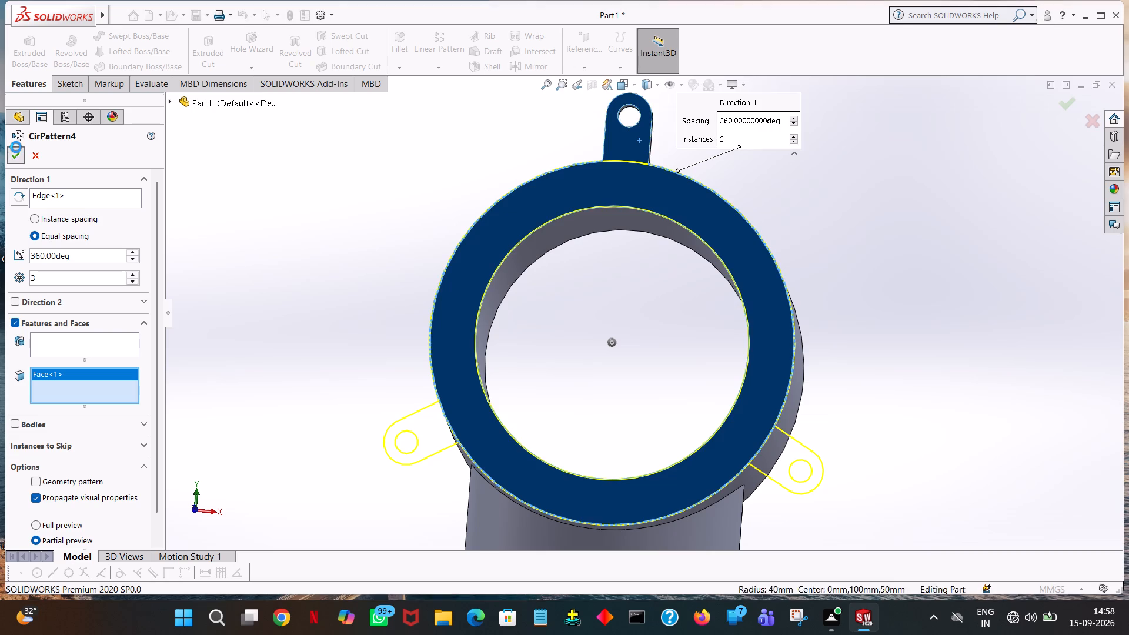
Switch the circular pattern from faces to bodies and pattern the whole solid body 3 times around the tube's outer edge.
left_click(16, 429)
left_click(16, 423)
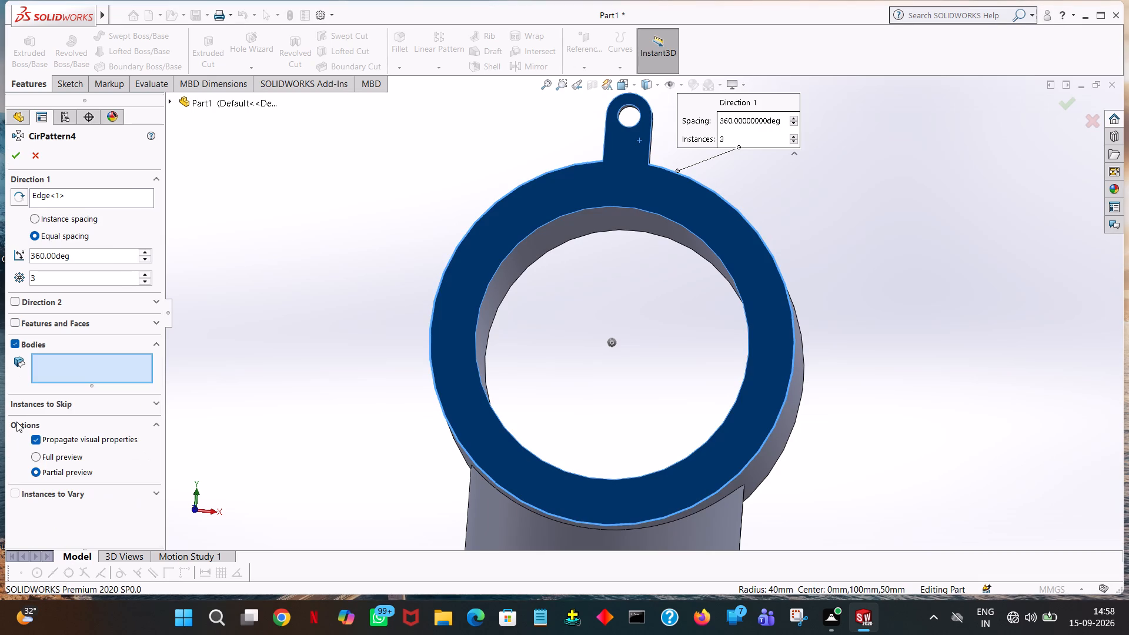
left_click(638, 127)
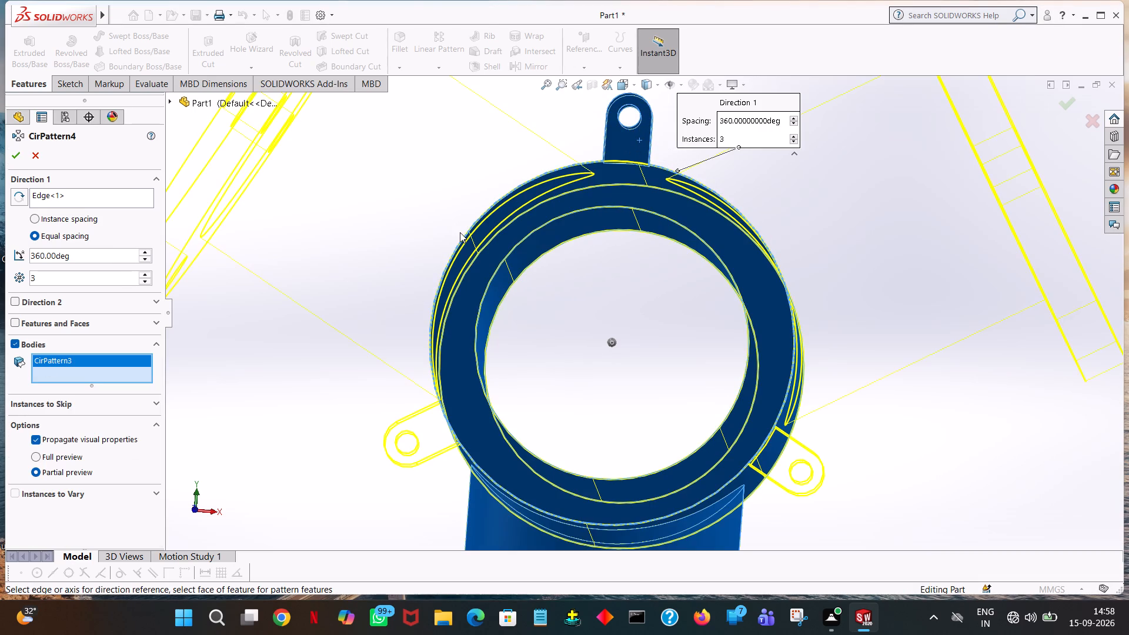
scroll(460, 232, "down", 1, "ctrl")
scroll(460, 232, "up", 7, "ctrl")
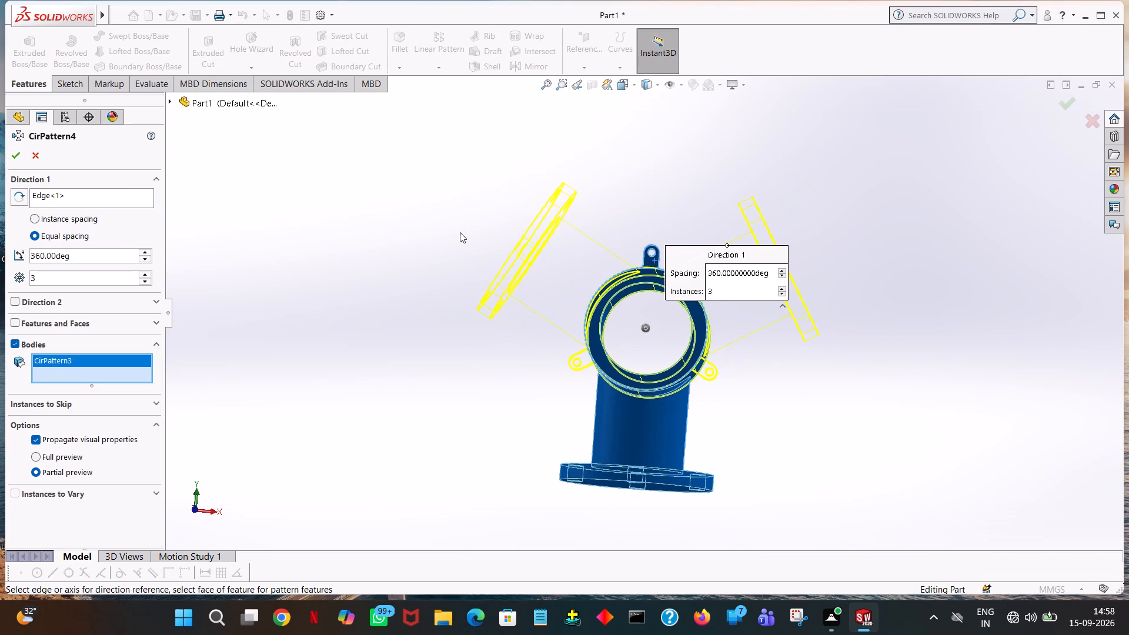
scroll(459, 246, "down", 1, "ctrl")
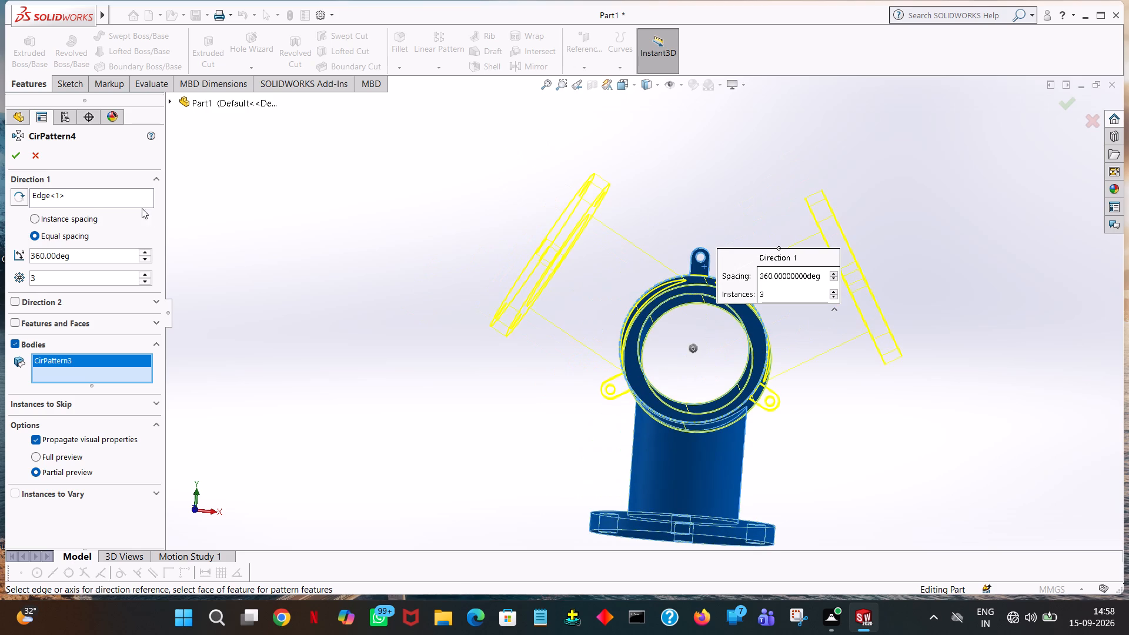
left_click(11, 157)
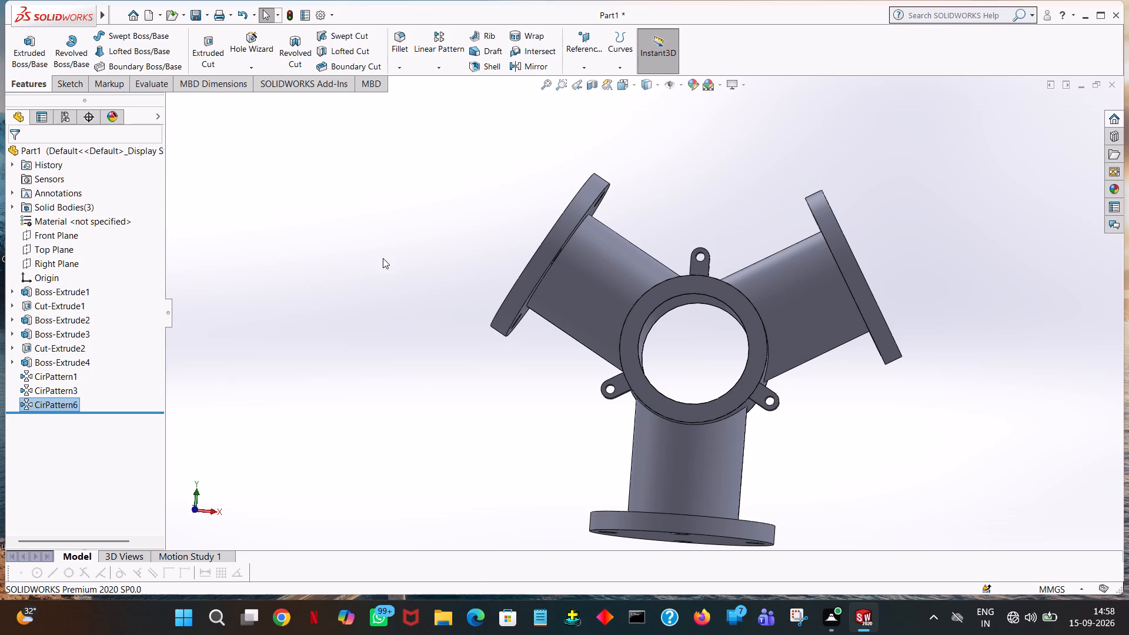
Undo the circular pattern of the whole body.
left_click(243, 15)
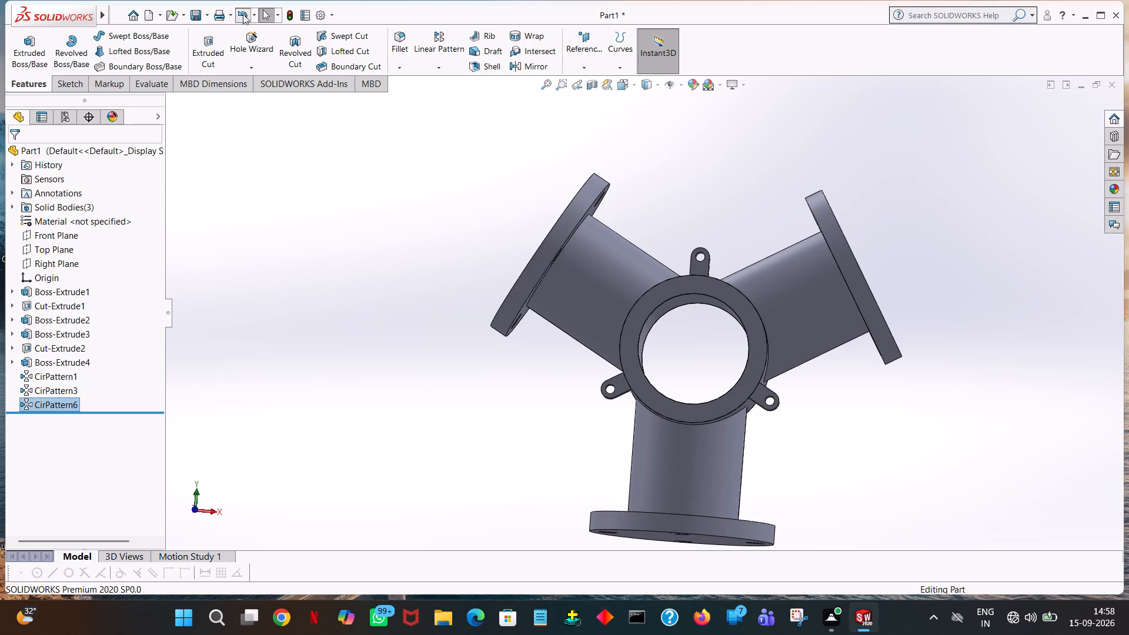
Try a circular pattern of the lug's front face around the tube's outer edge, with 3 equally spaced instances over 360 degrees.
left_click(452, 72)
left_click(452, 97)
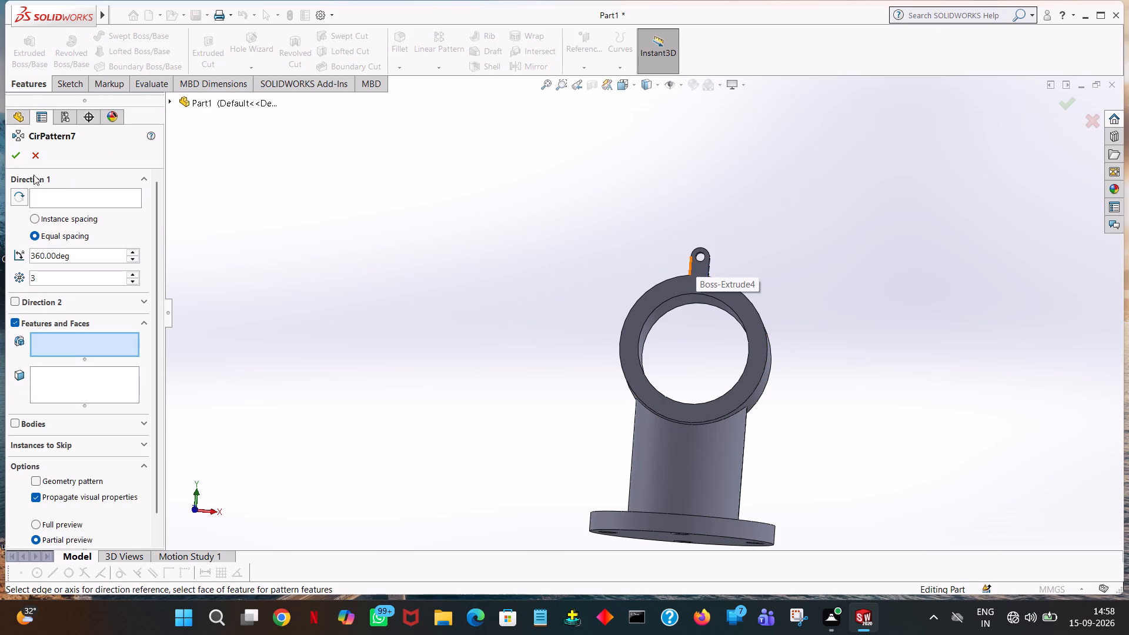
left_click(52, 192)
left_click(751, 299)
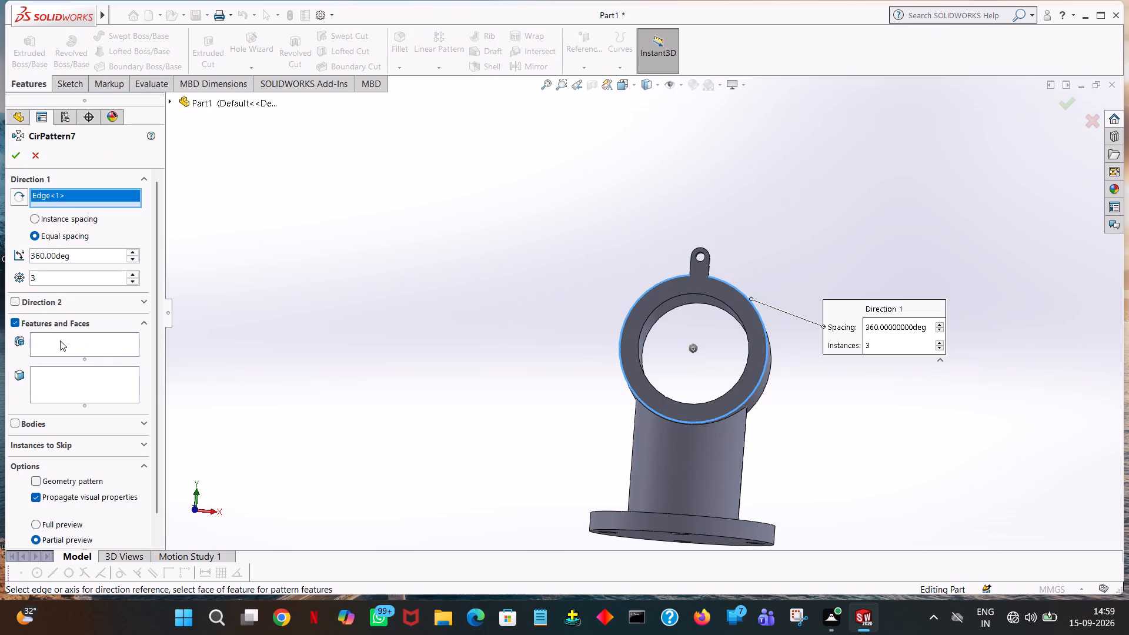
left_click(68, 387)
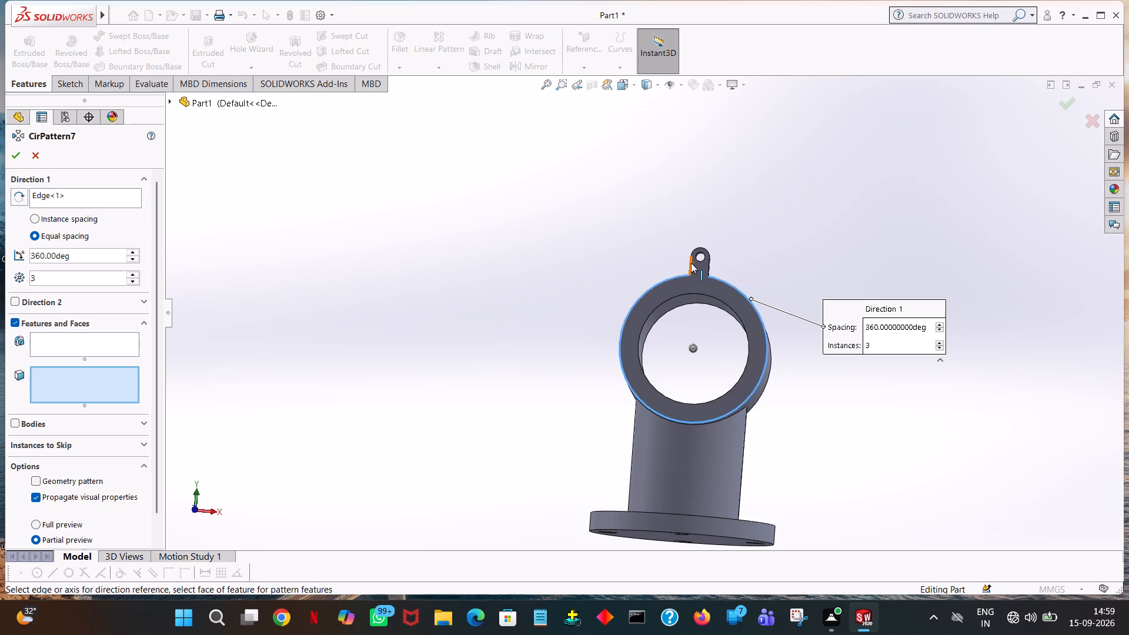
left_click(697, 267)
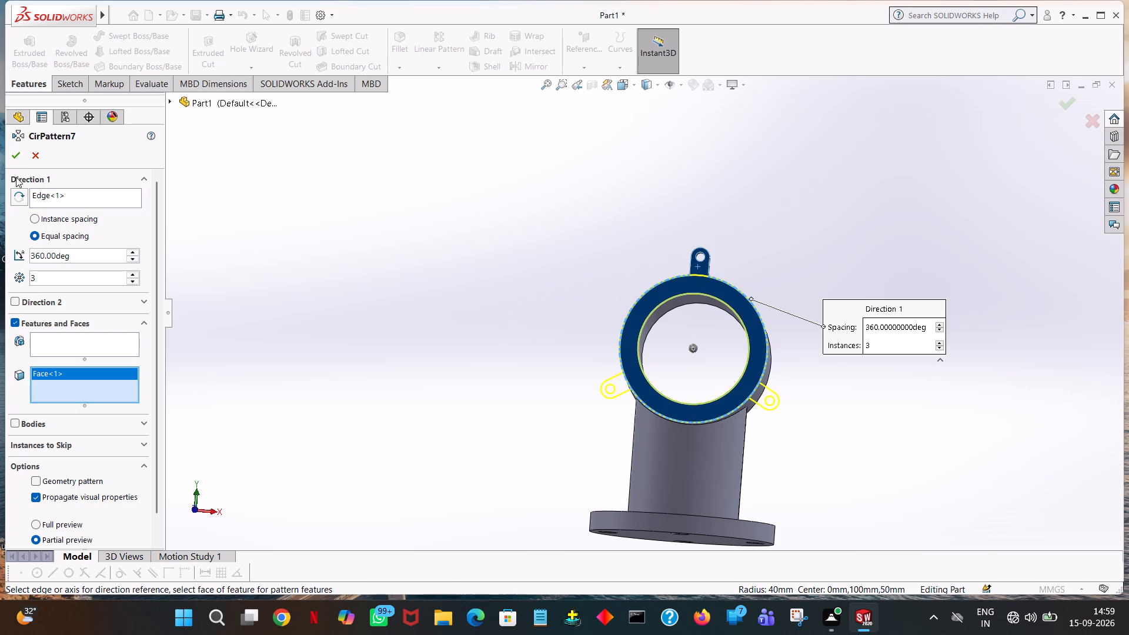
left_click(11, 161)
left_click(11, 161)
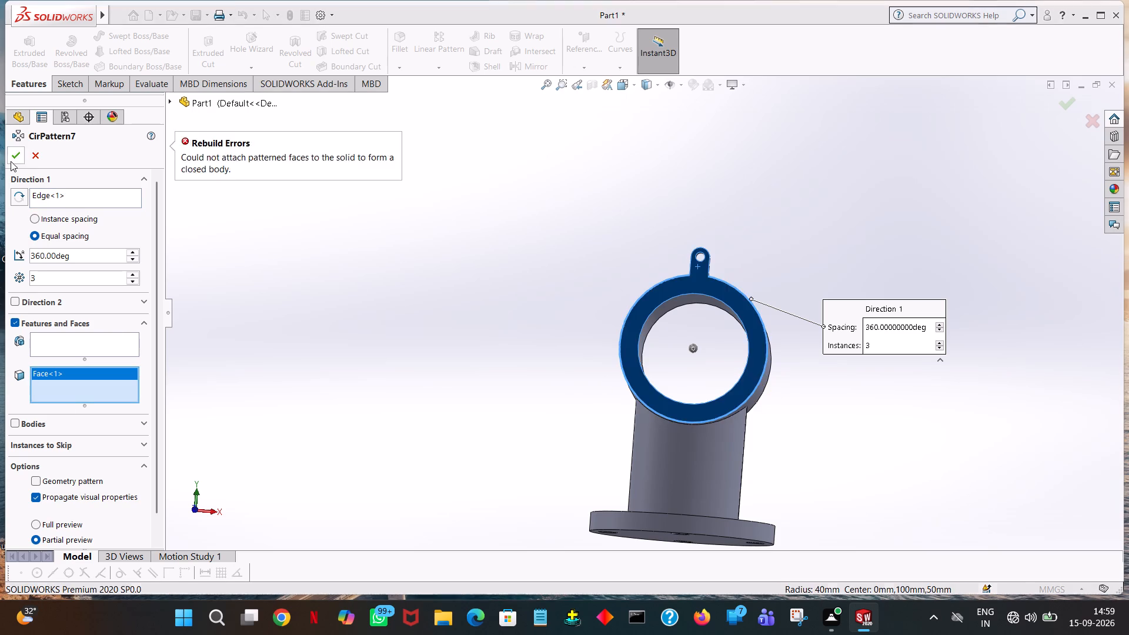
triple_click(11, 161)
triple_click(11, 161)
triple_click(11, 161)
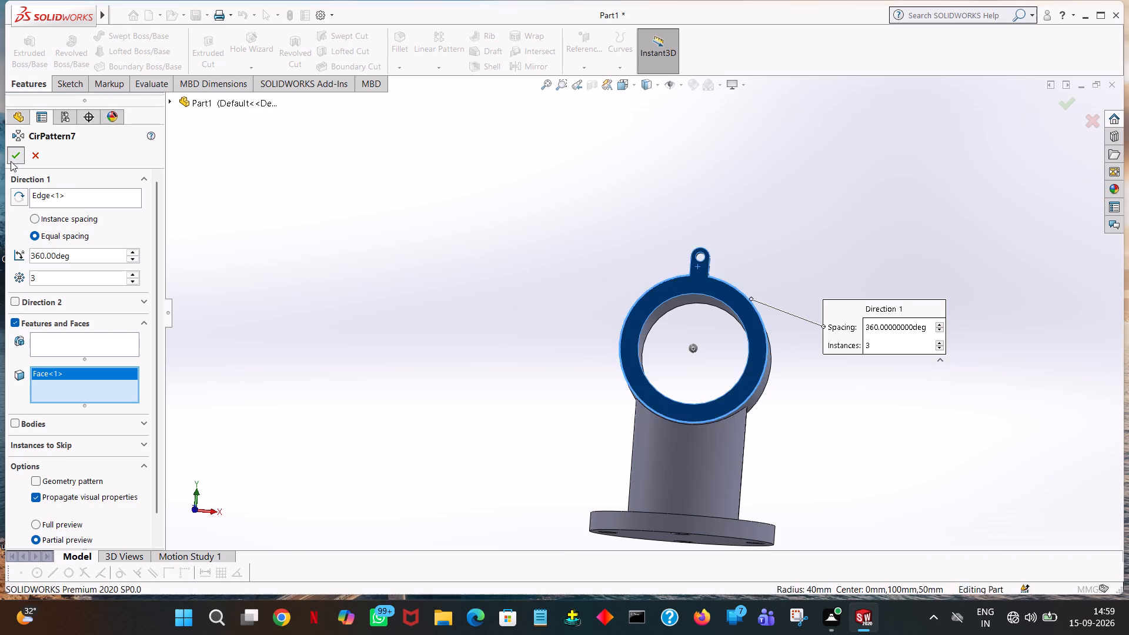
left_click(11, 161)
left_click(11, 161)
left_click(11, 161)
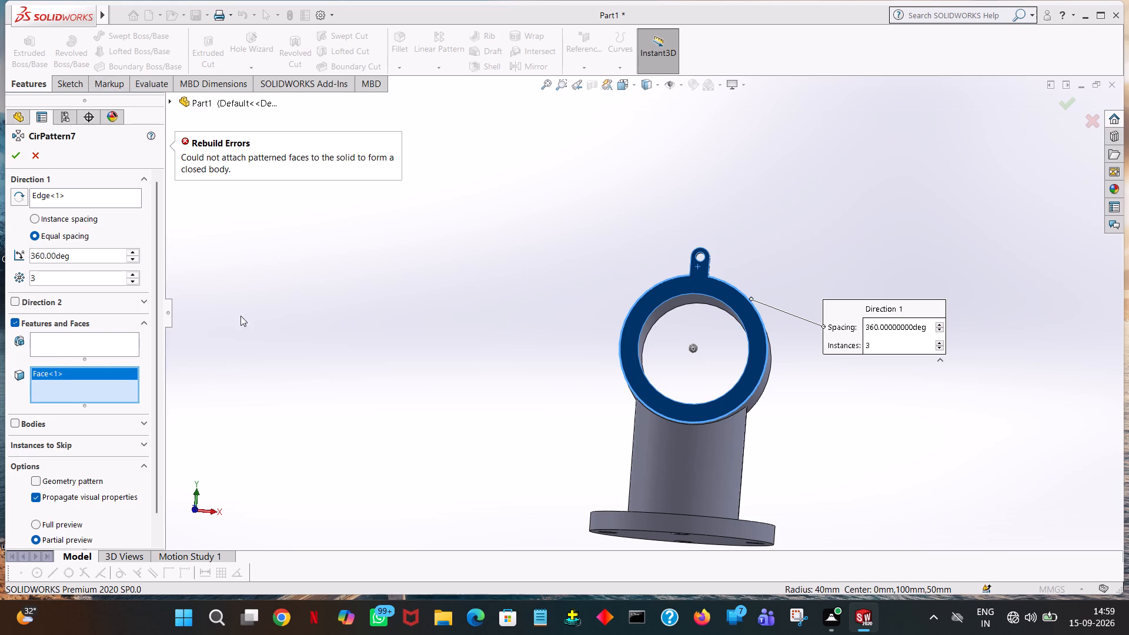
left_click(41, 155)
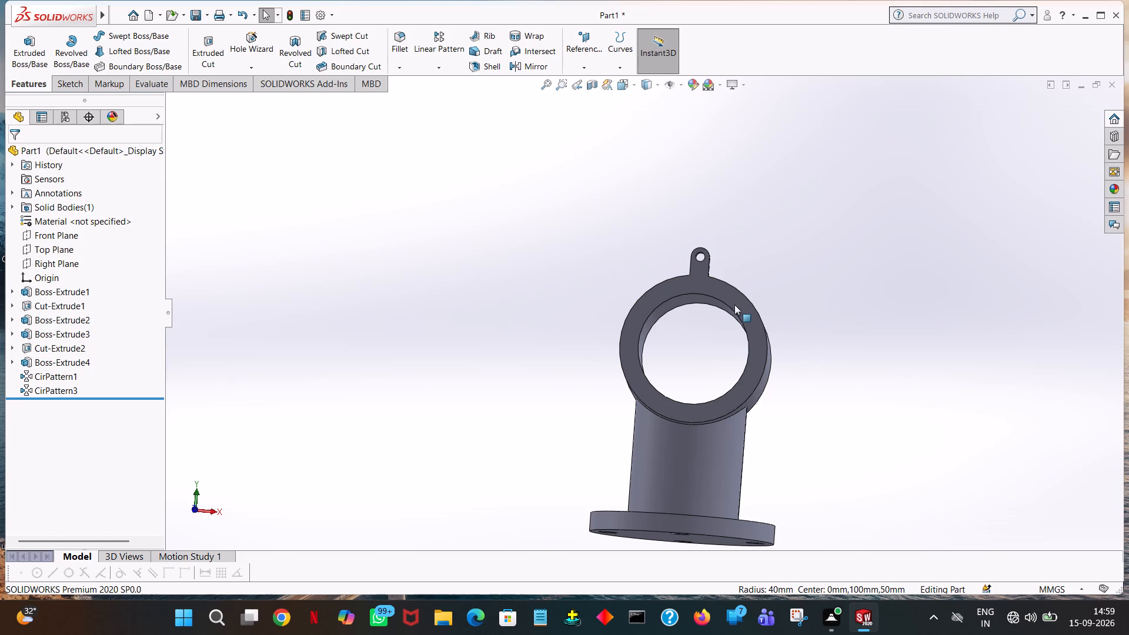
Undo the earlier circular patterns and the lug's extrusion, back to the open lug sketch.
scroll(734, 305, "down", 2, "ctrl")
scroll(762, 372, "up", 1, "ctrl")
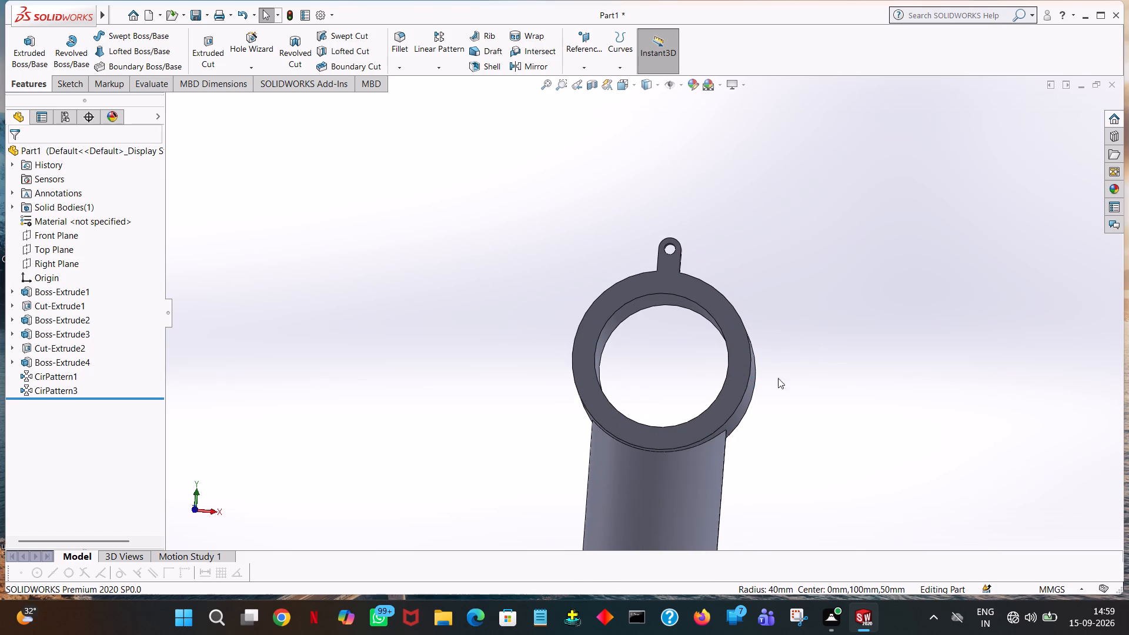
middle_click_drag(793, 373, 800, 406)
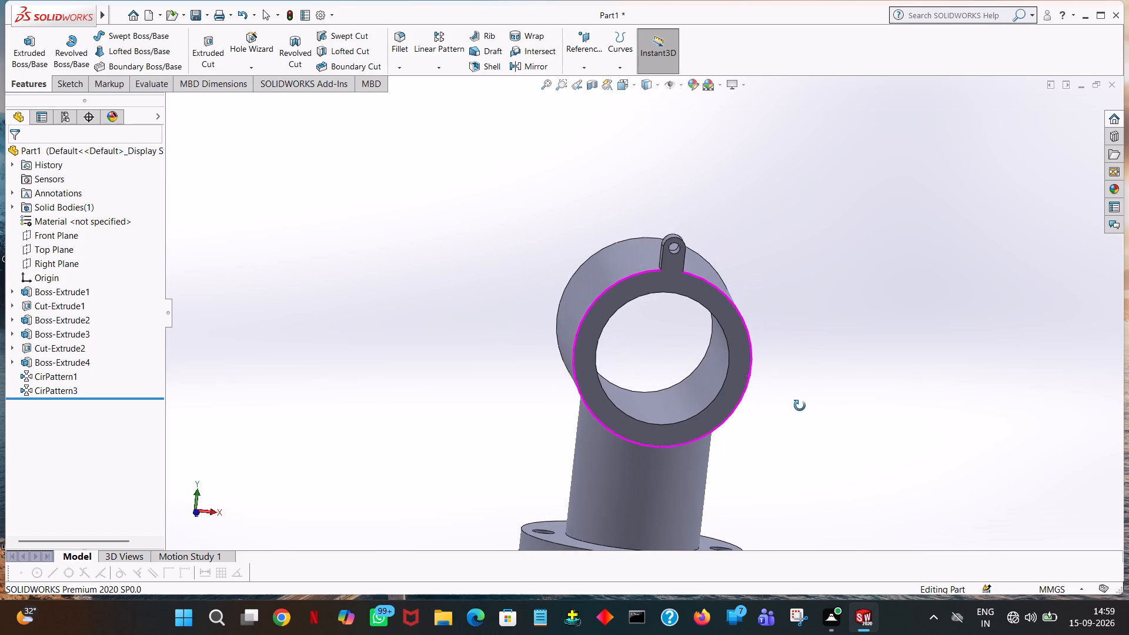
middle_click_drag(800, 406, 795, 385)
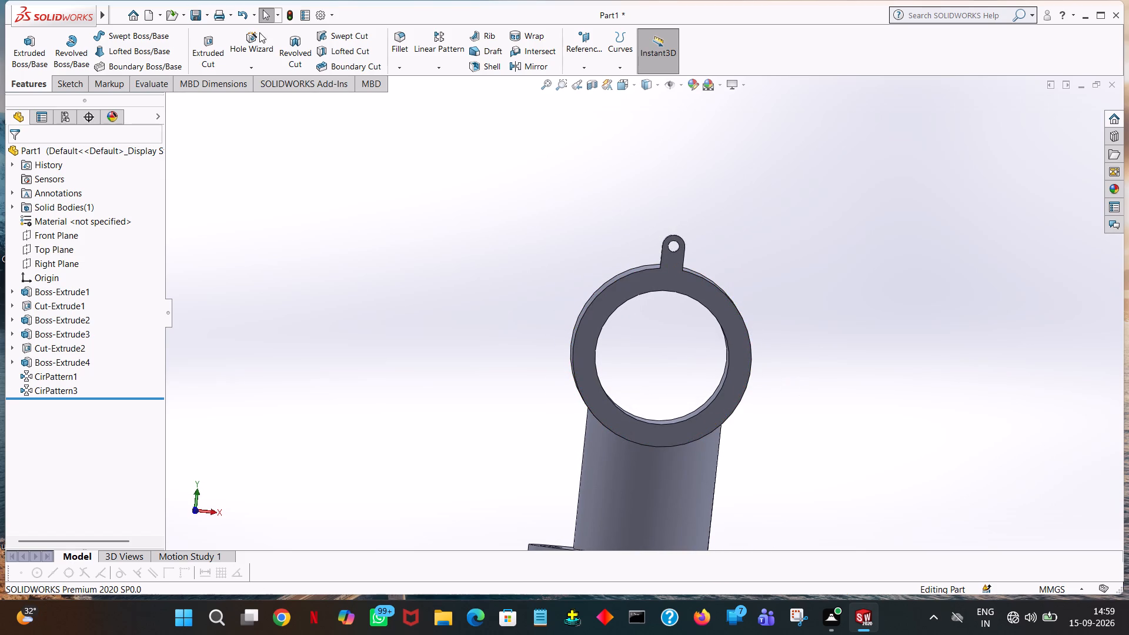
left_click(248, 15)
left_click(248, 15)
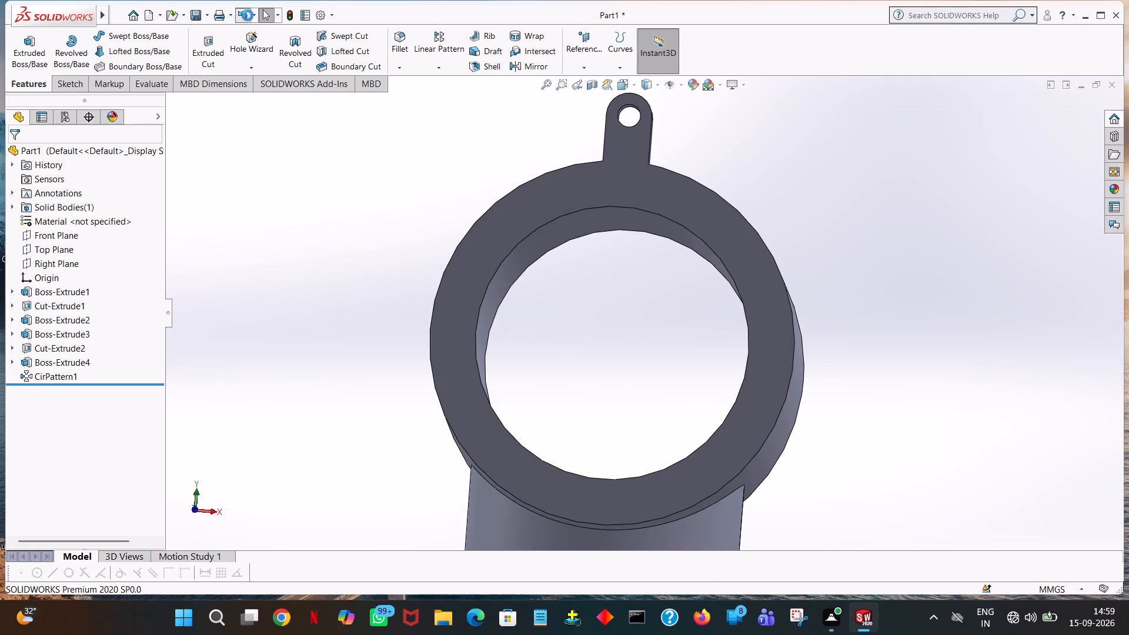
left_click(248, 15)
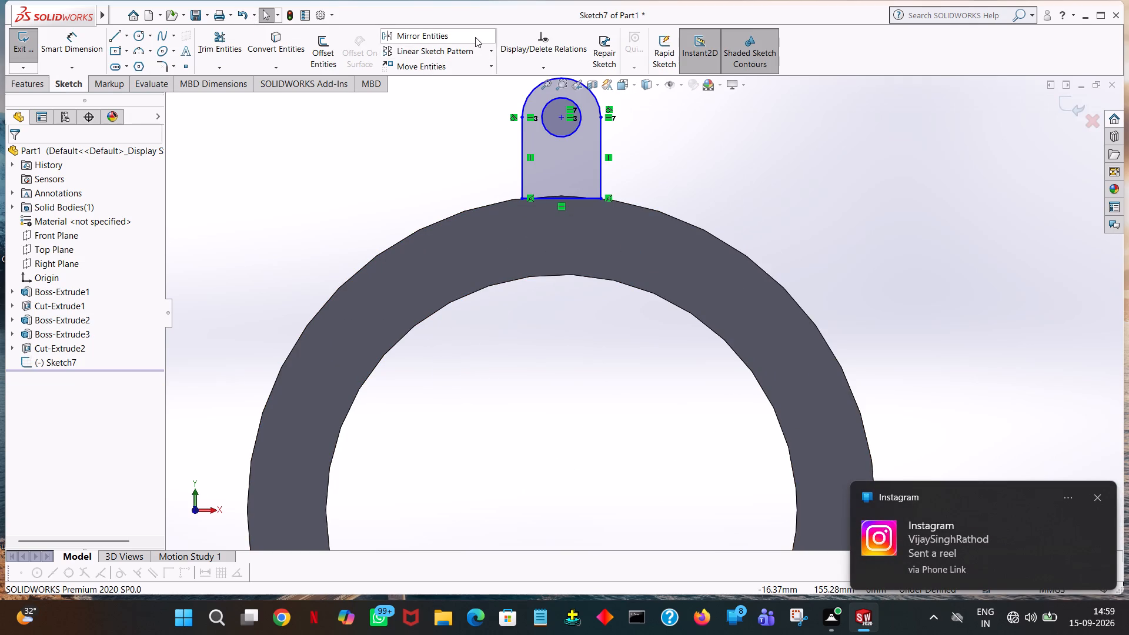
Start a circular sketch pattern in the lug sketch with the lug's rounded top arc as the entity to pattern.
left_click(491, 49)
left_click(469, 80)
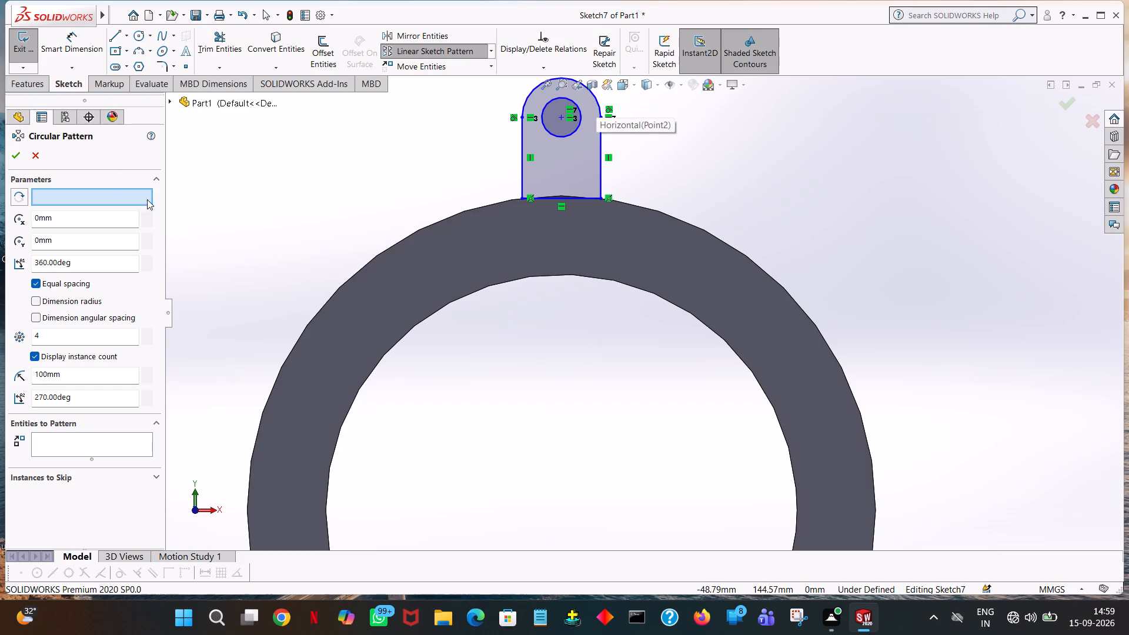
scroll(265, 234, "down", 3, "ctrl")
scroll(563, 326, "up", 5, "ctrl")
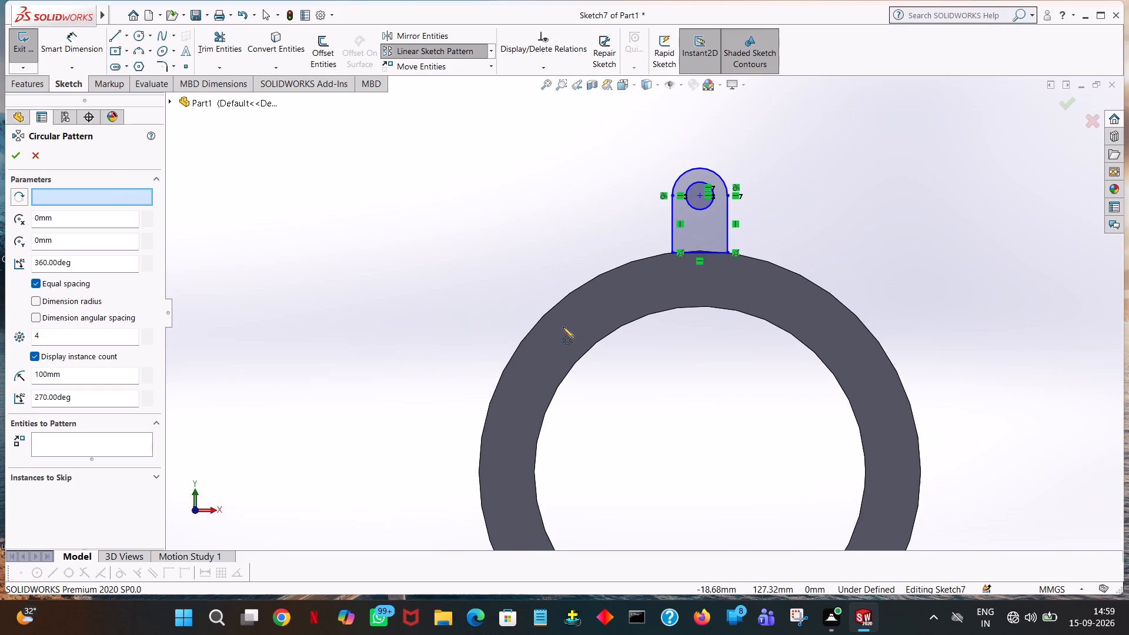
scroll(727, 404, "up", 2, "ctrl")
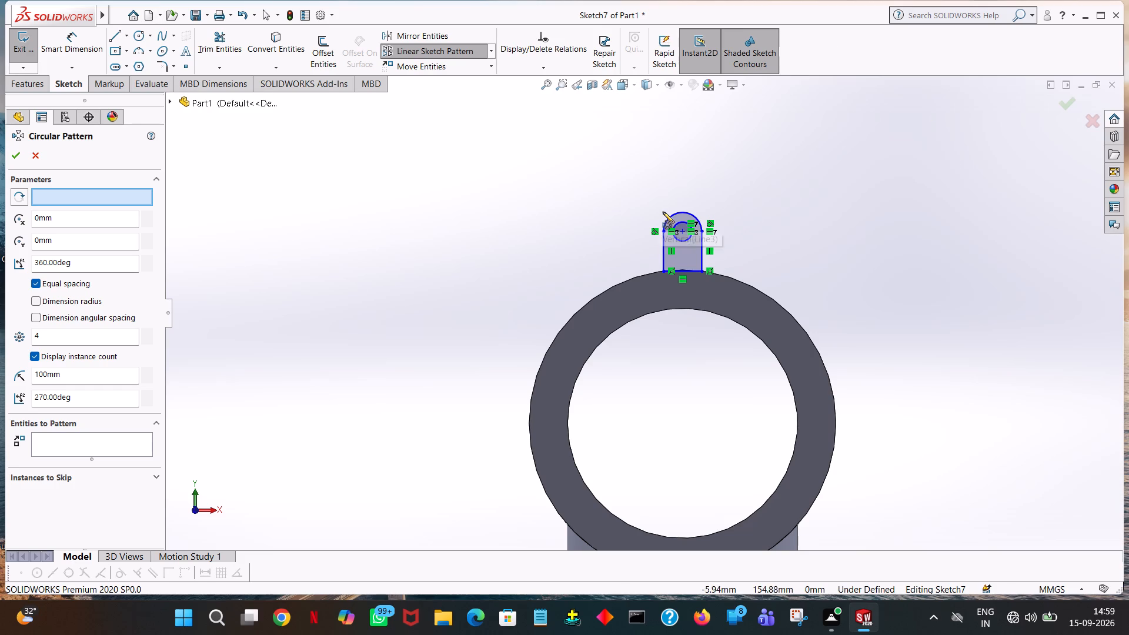
left_click(687, 212)
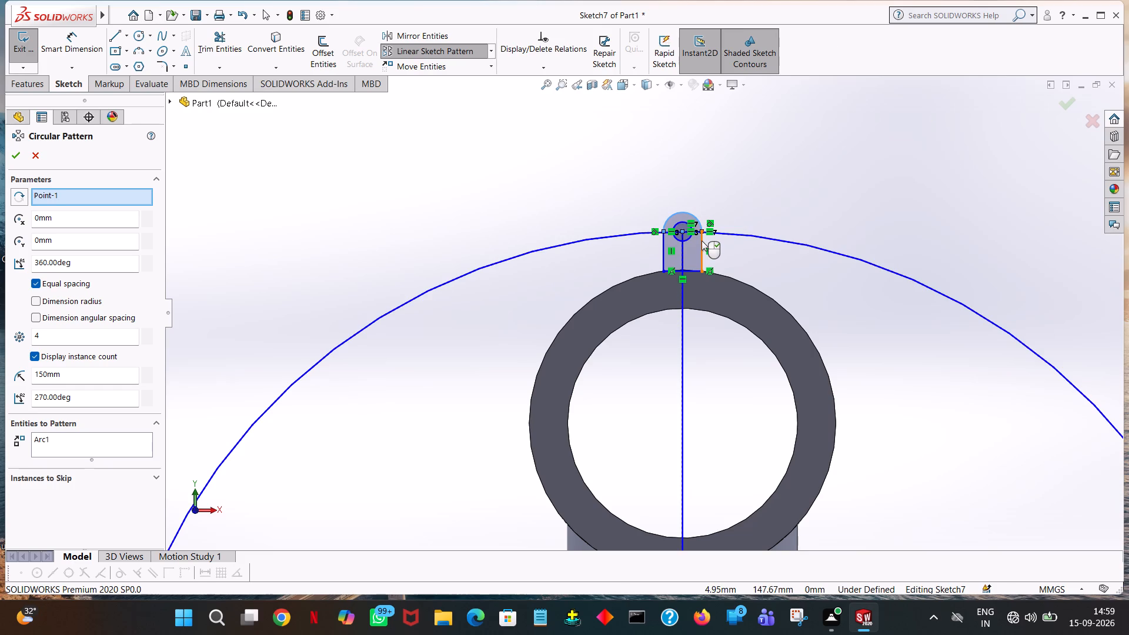
scroll(702, 248, "down", 4, "ctrl")
scroll(706, 253, "up", 9, "ctrl")
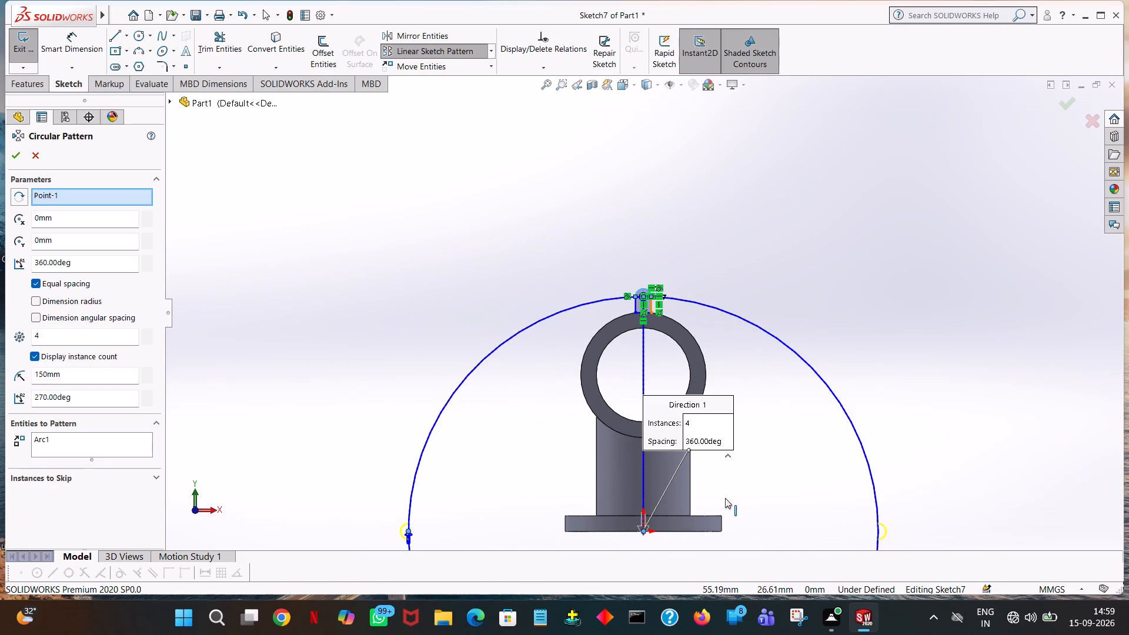
scroll(681, 455, "up", 2, "ctrl")
scroll(677, 350, "down", 3, "ctrl")
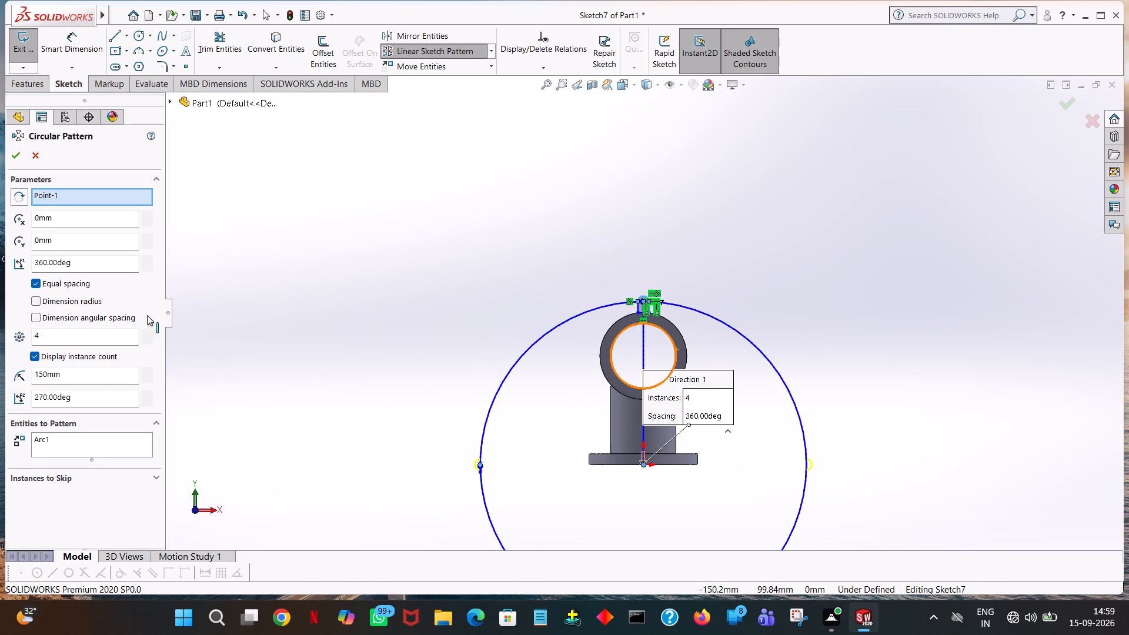
Replace the sketch pattern's default centre point with the tube's outer circular edge.
left_click(86, 192)
right_click(86, 192)
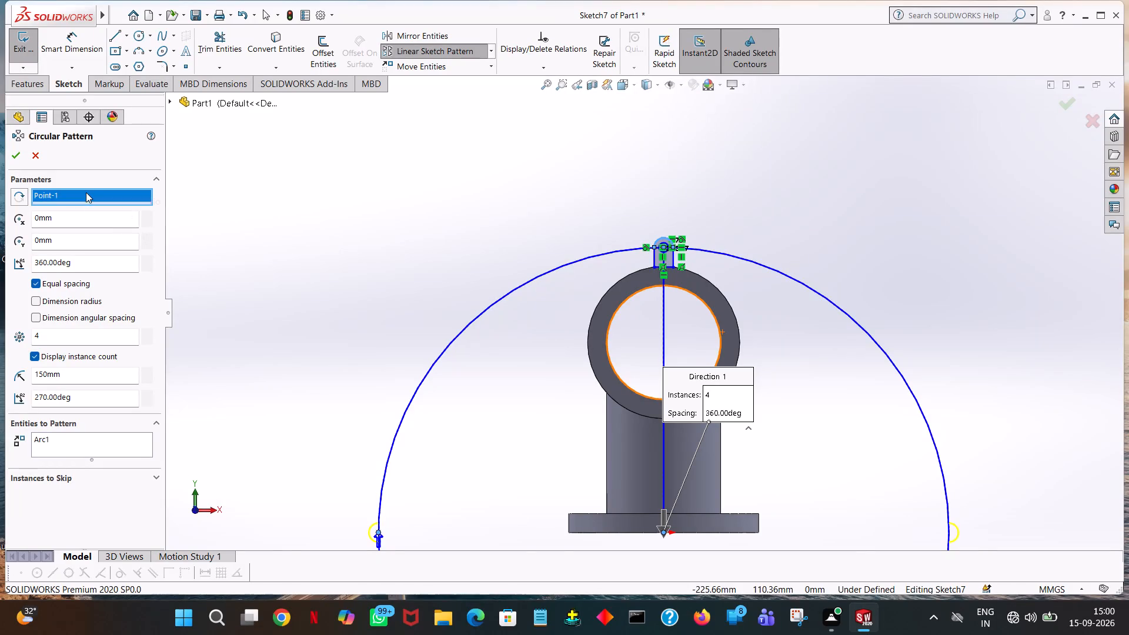
left_click(113, 221)
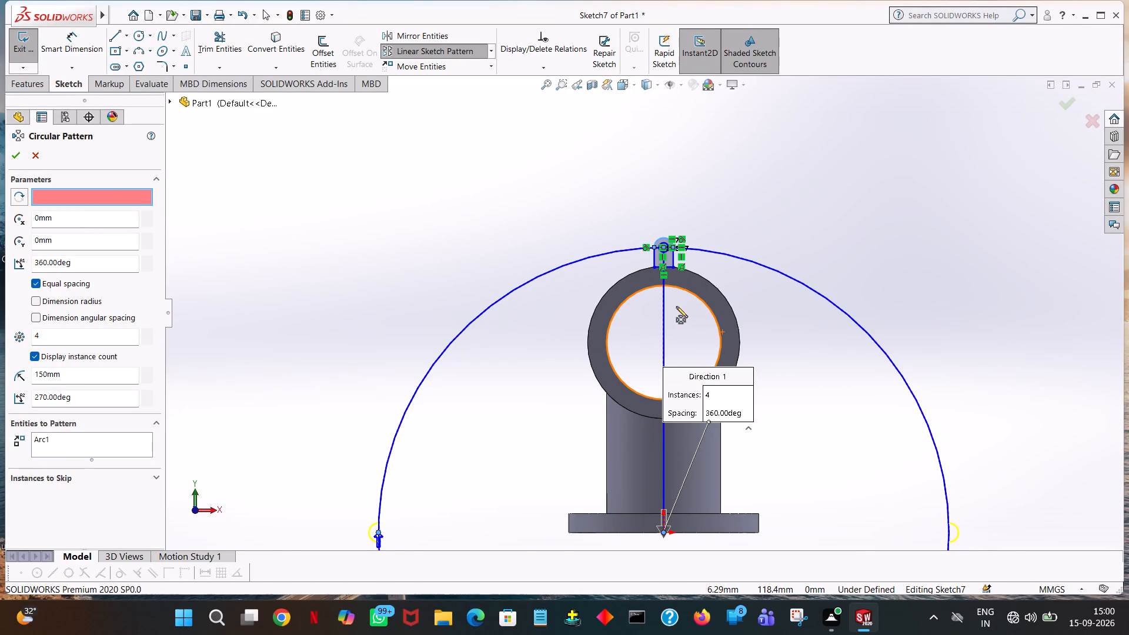
left_click(691, 271)
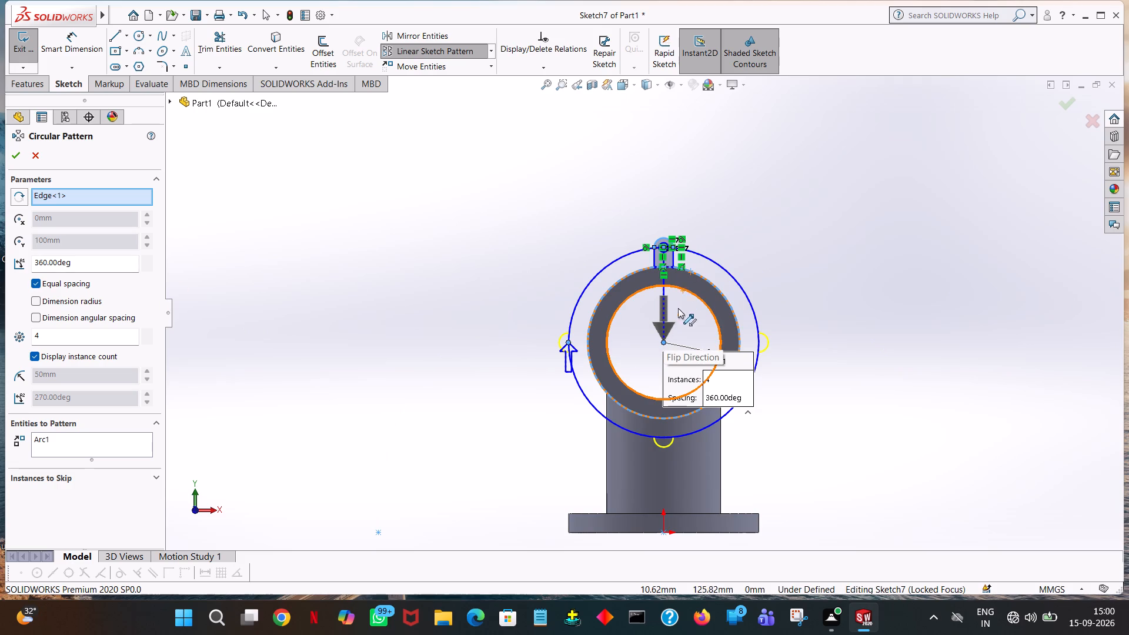
left_click(662, 343)
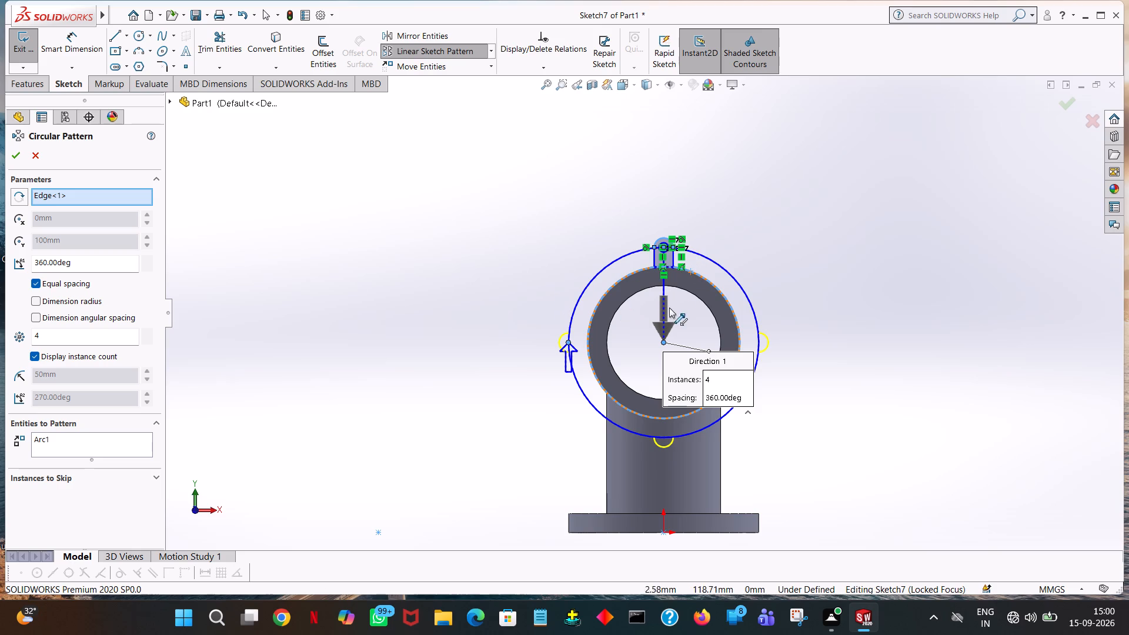
left_click(699, 274)
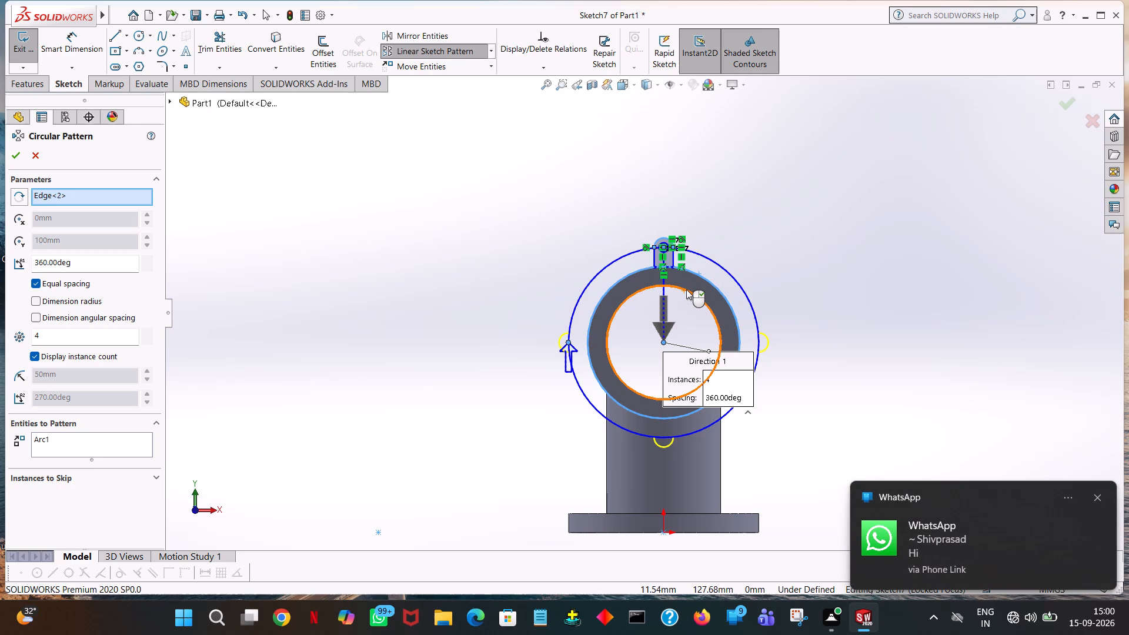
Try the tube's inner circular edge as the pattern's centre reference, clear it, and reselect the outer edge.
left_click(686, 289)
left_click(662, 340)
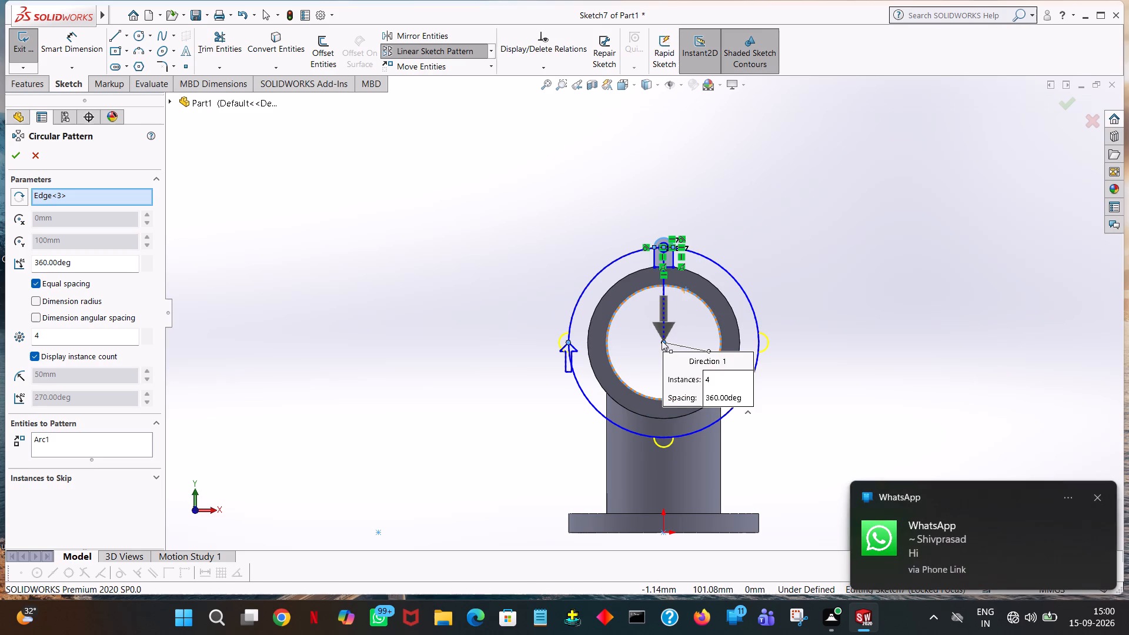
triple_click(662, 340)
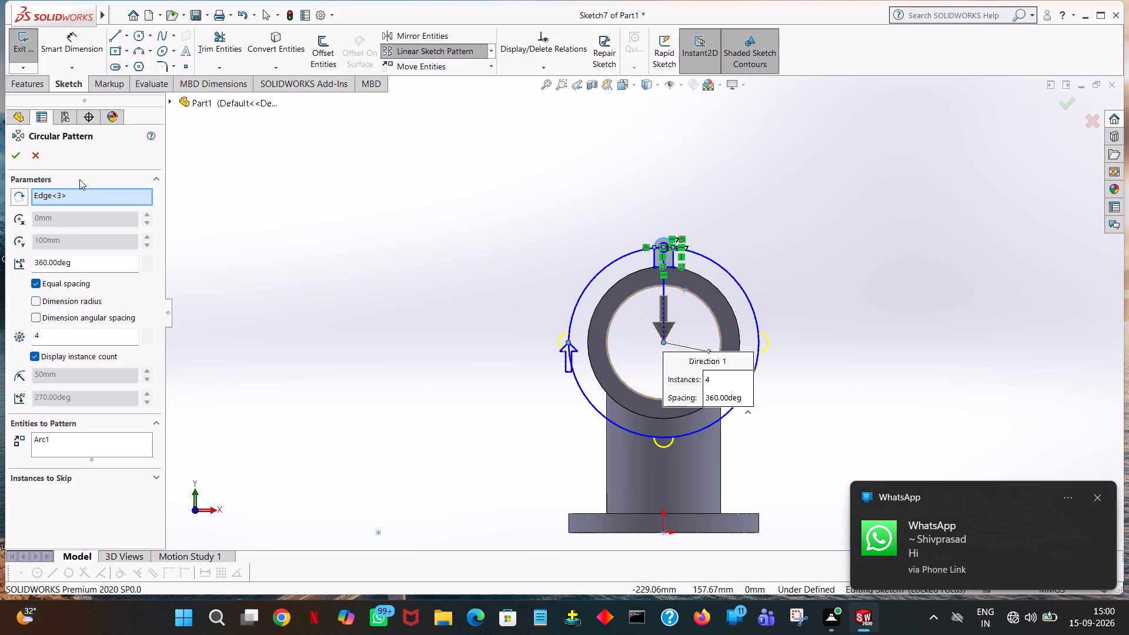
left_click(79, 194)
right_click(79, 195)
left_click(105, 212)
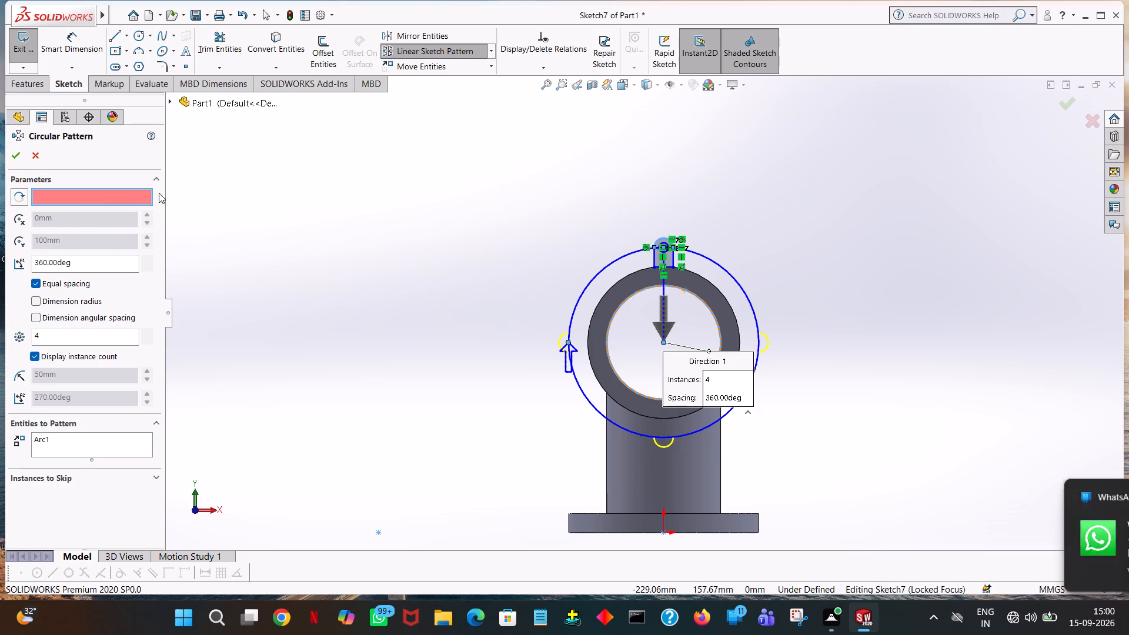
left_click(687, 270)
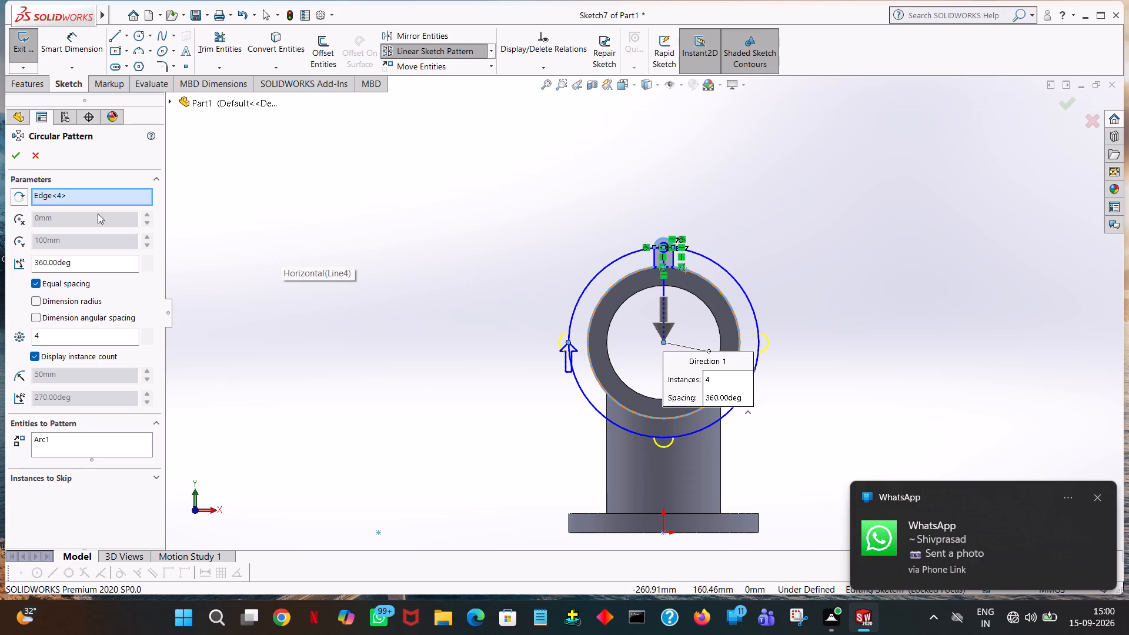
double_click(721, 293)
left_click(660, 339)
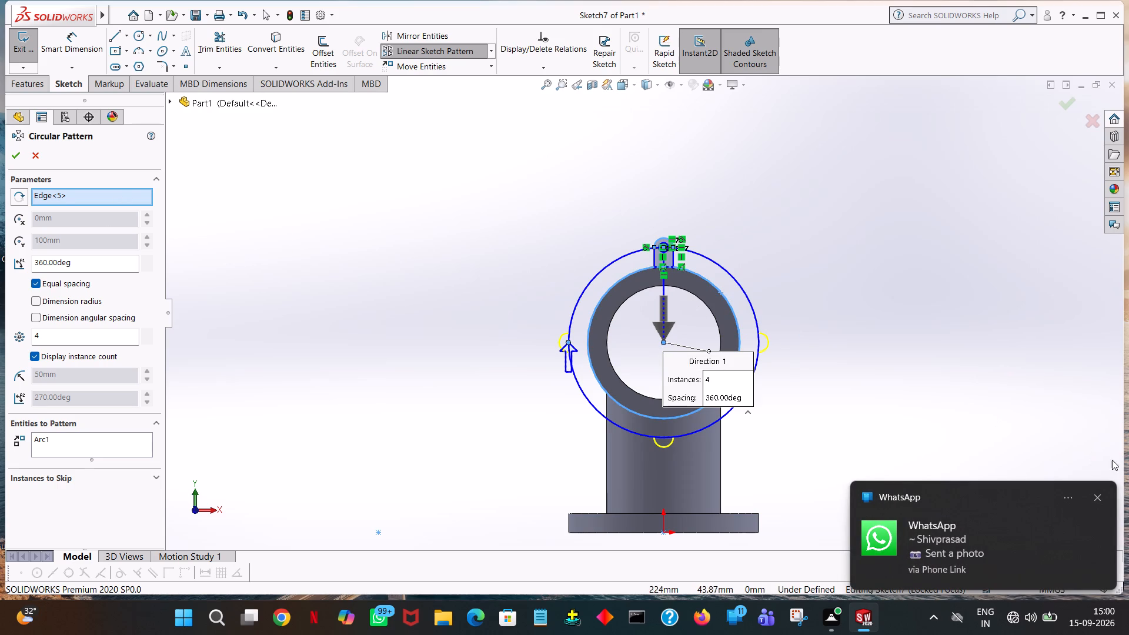
Set the sketch pattern's number of instances to 3.
left_click(1097, 497)
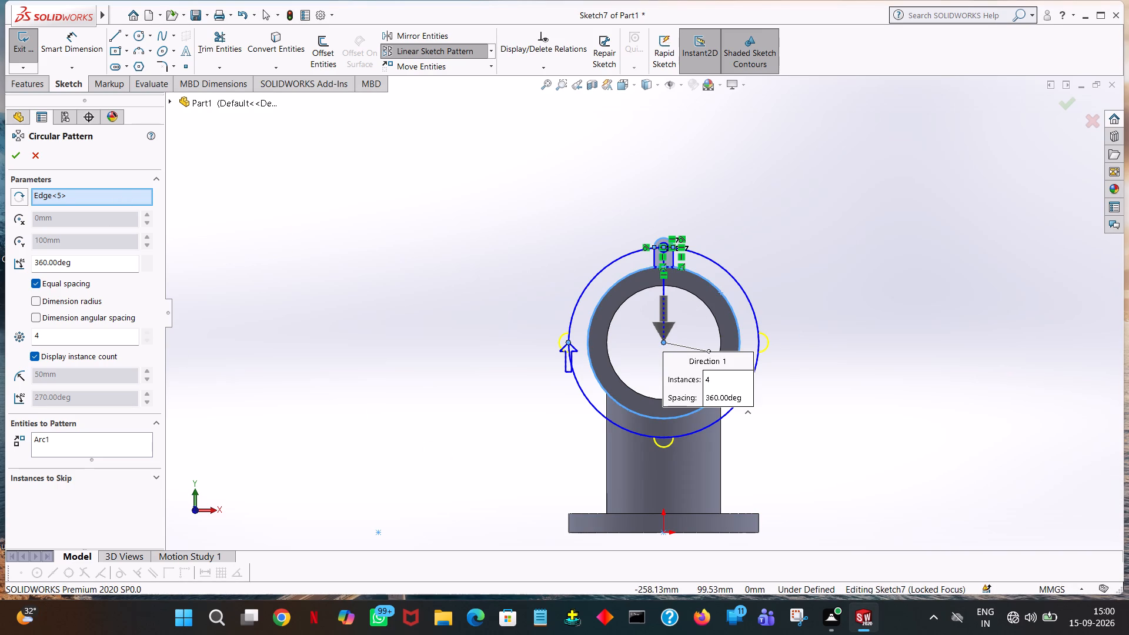
double_click(83, 342)
key("3")
left_click(335, 224)
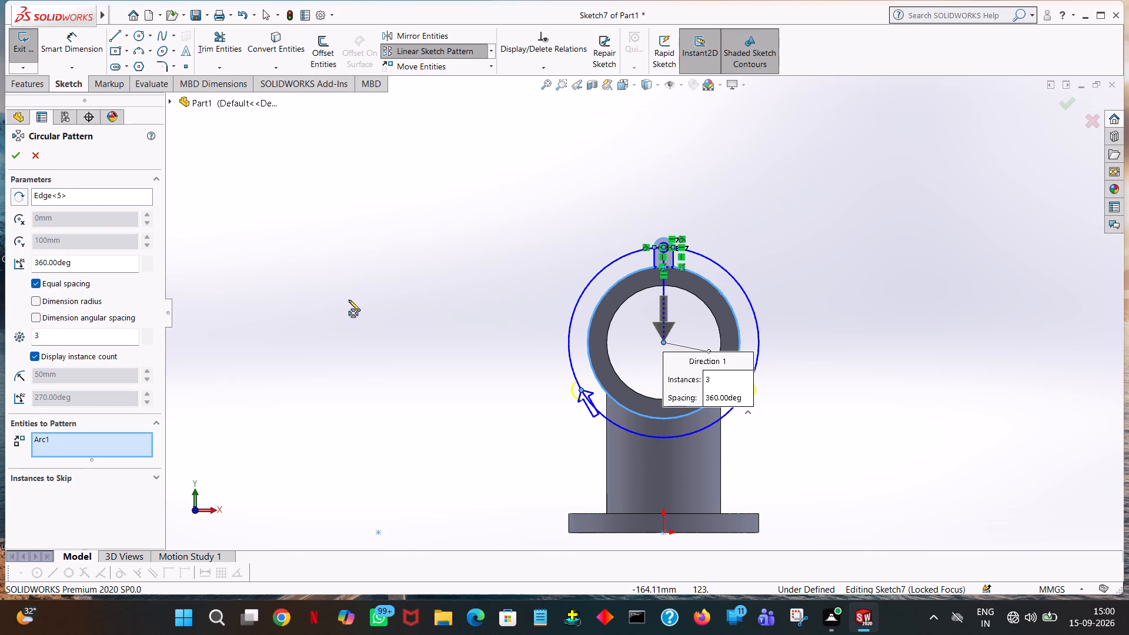
Clear the sketch pattern's centre reference and pick the tube's outer circular edge again.
left_click(90, 194)
right_click(90, 193)
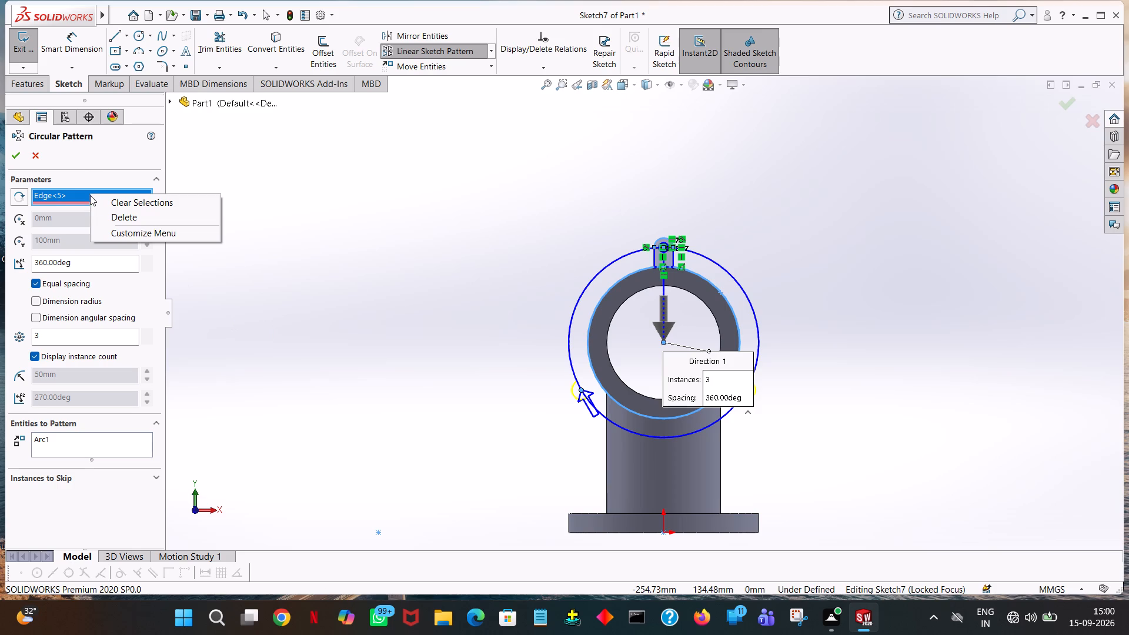
left_click(146, 203)
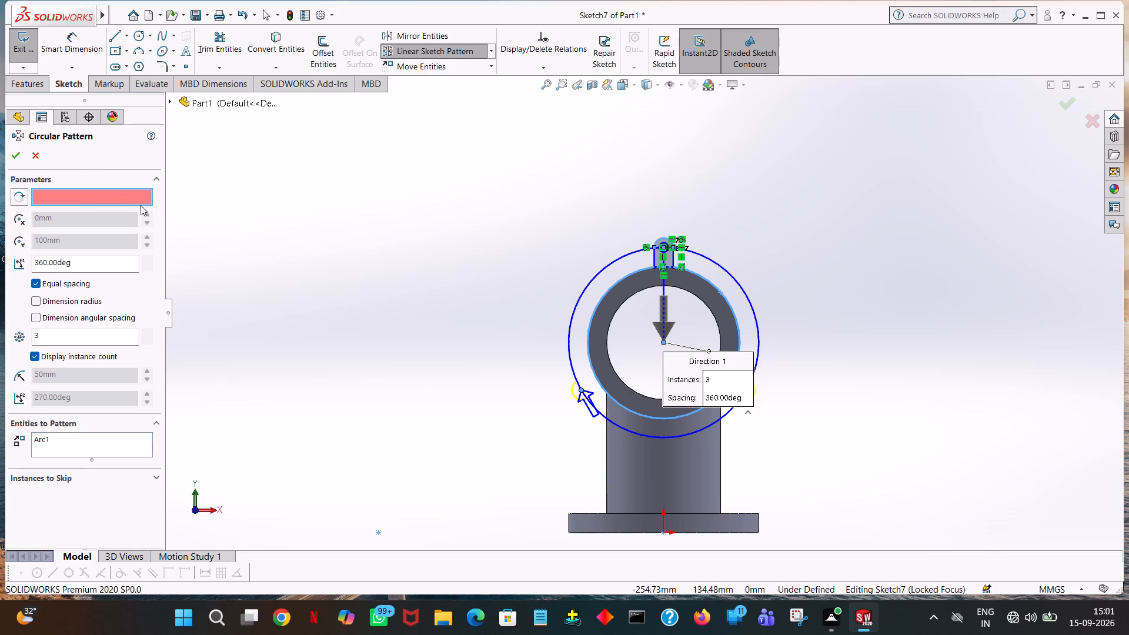
left_click(118, 186)
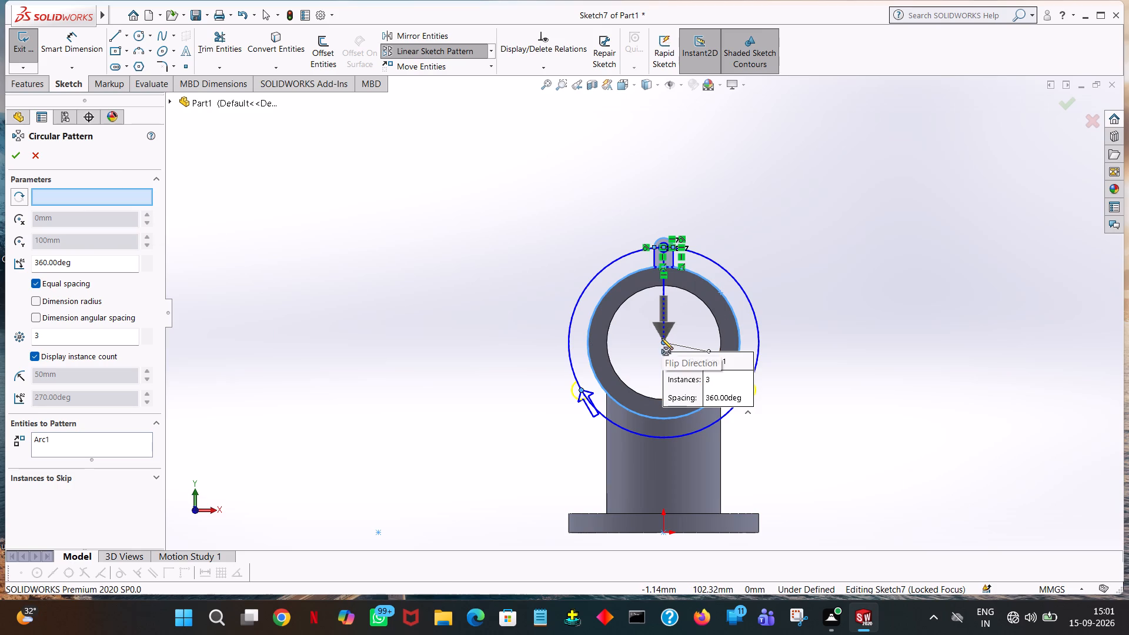
triple_click(702, 275)
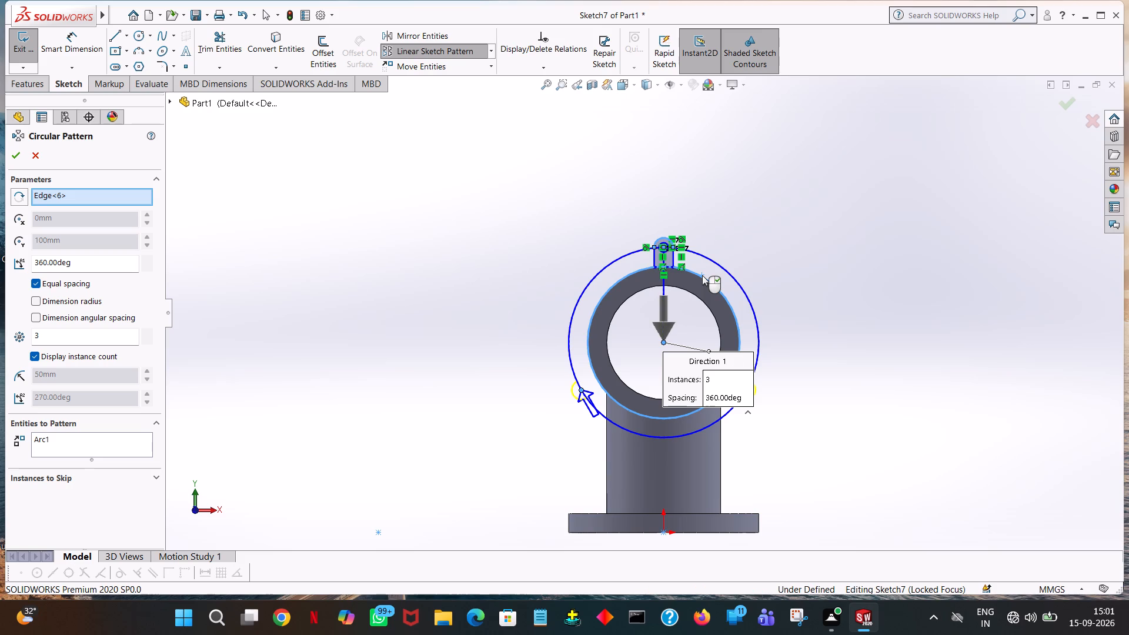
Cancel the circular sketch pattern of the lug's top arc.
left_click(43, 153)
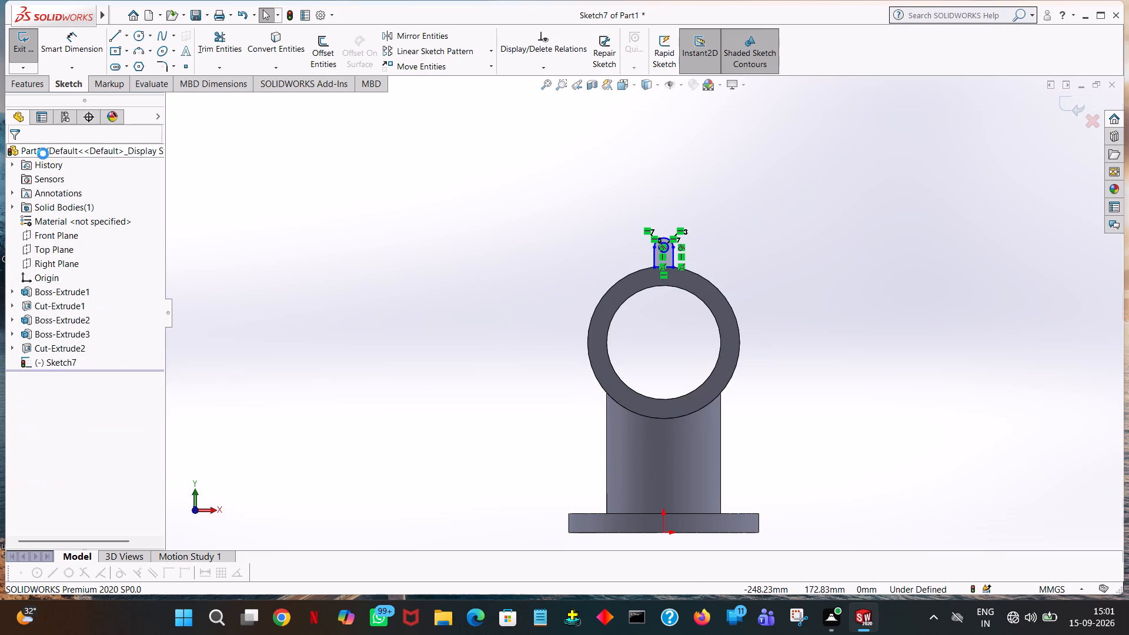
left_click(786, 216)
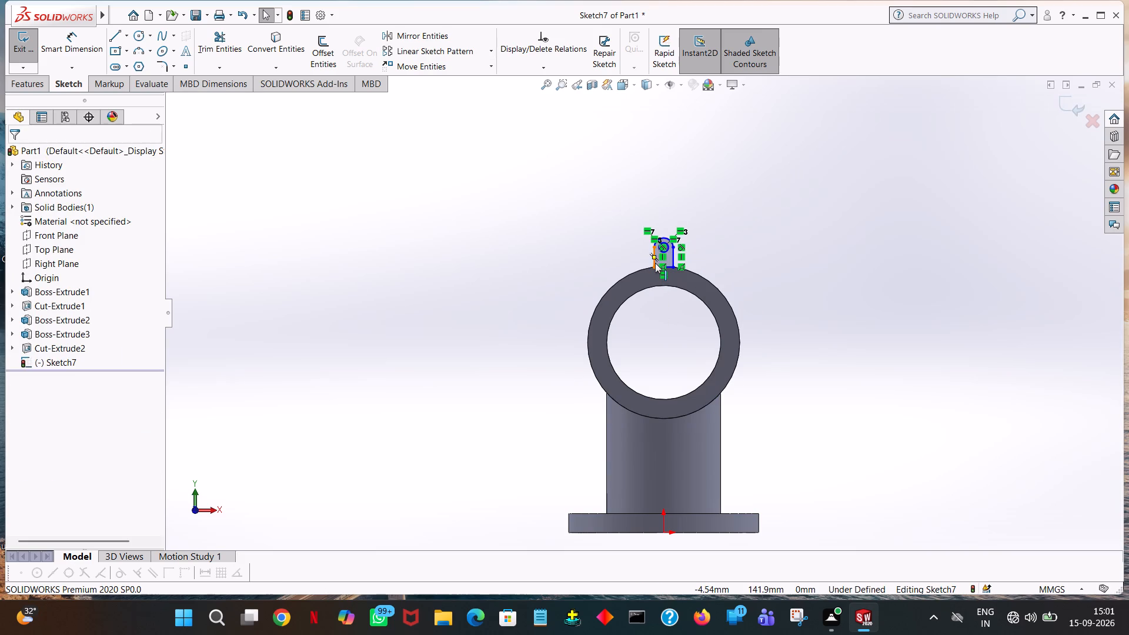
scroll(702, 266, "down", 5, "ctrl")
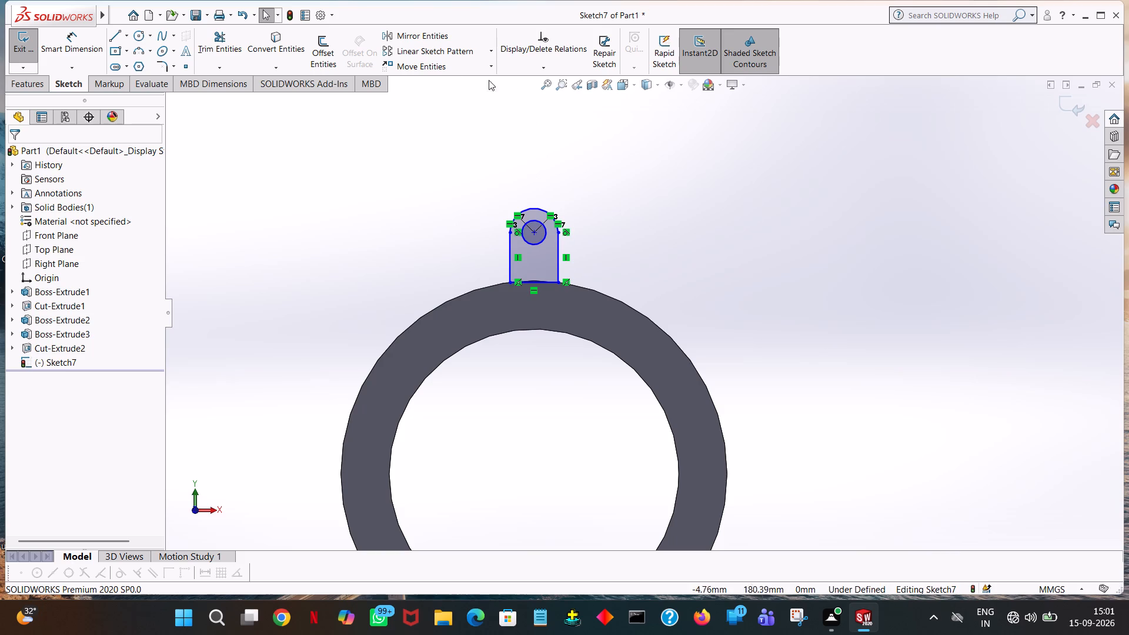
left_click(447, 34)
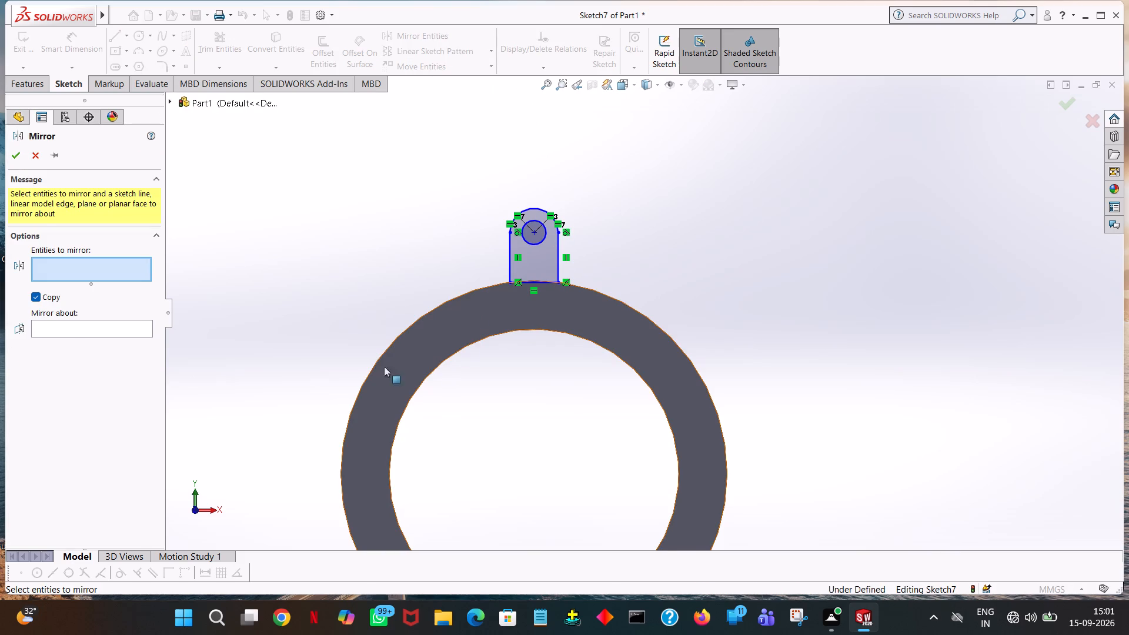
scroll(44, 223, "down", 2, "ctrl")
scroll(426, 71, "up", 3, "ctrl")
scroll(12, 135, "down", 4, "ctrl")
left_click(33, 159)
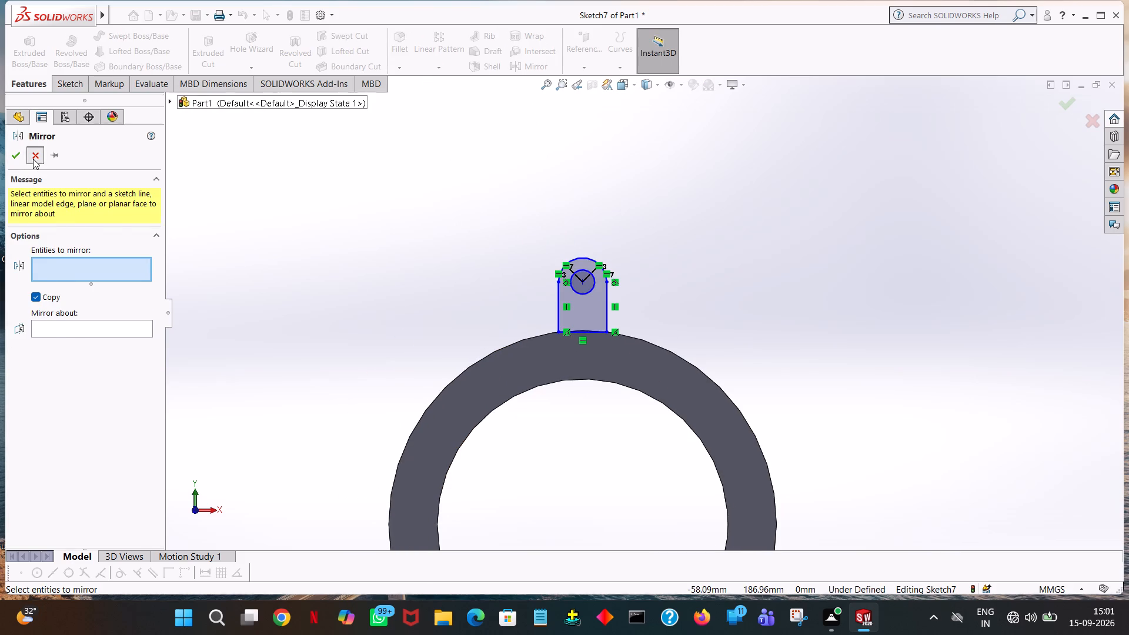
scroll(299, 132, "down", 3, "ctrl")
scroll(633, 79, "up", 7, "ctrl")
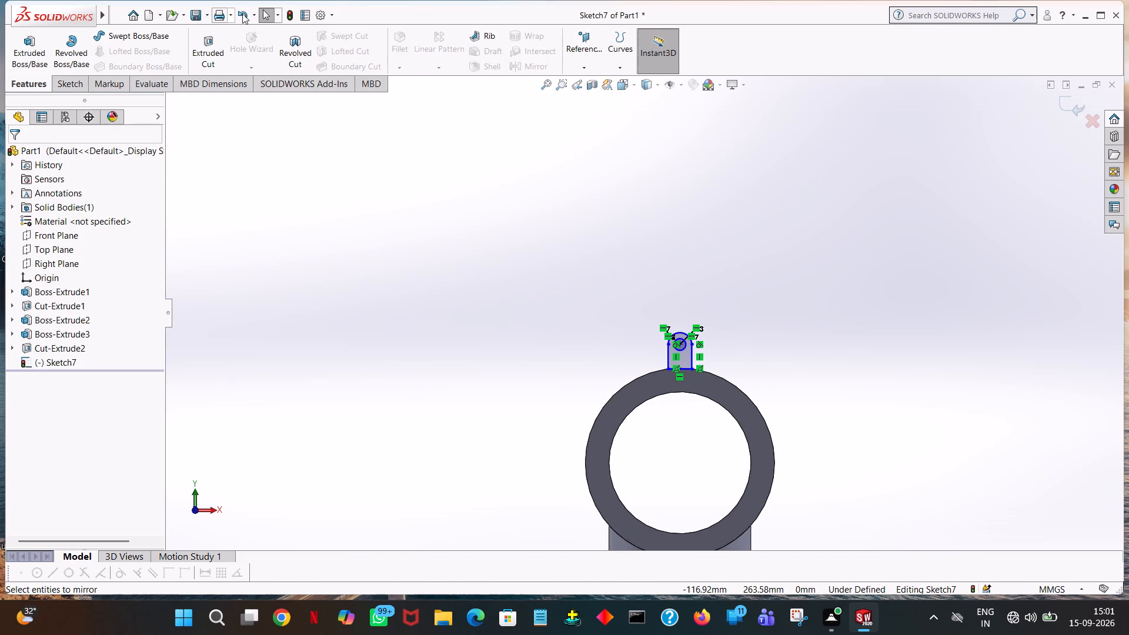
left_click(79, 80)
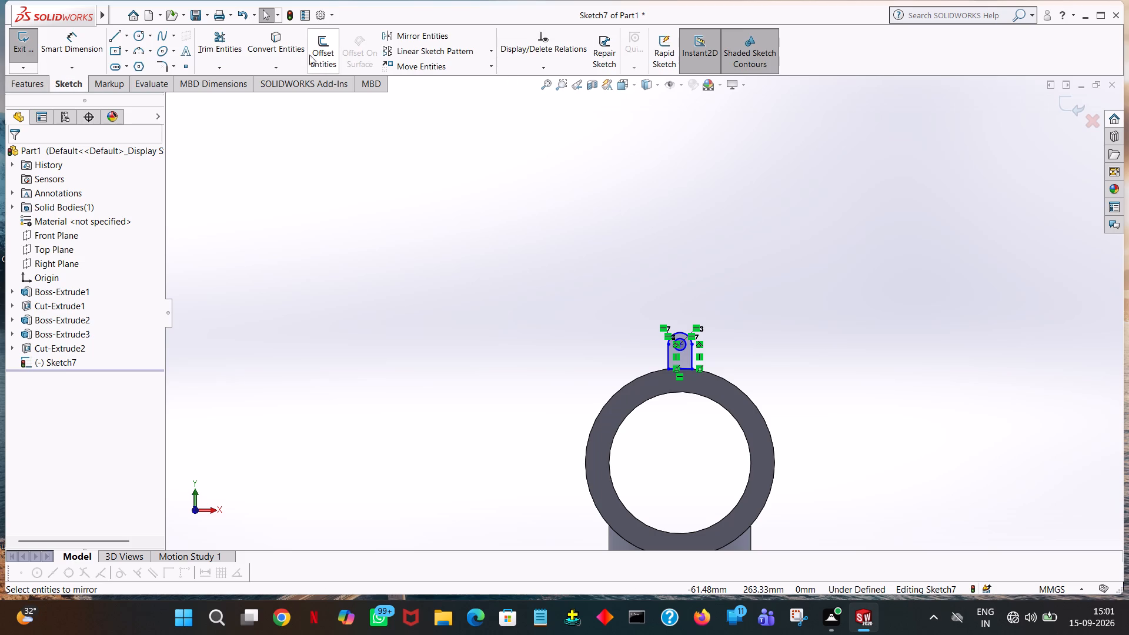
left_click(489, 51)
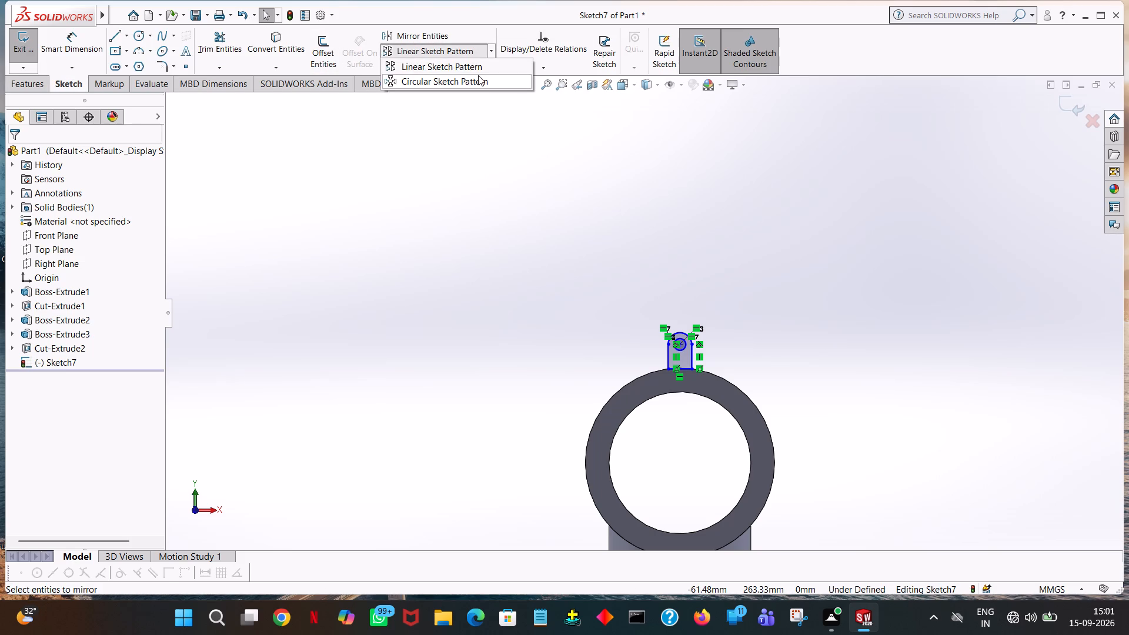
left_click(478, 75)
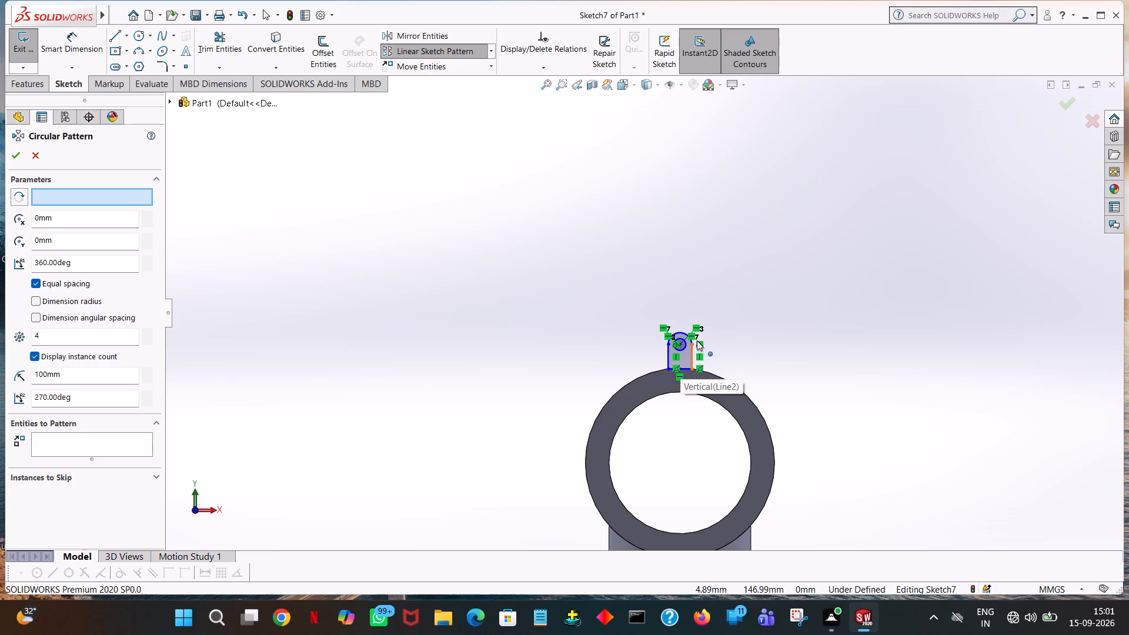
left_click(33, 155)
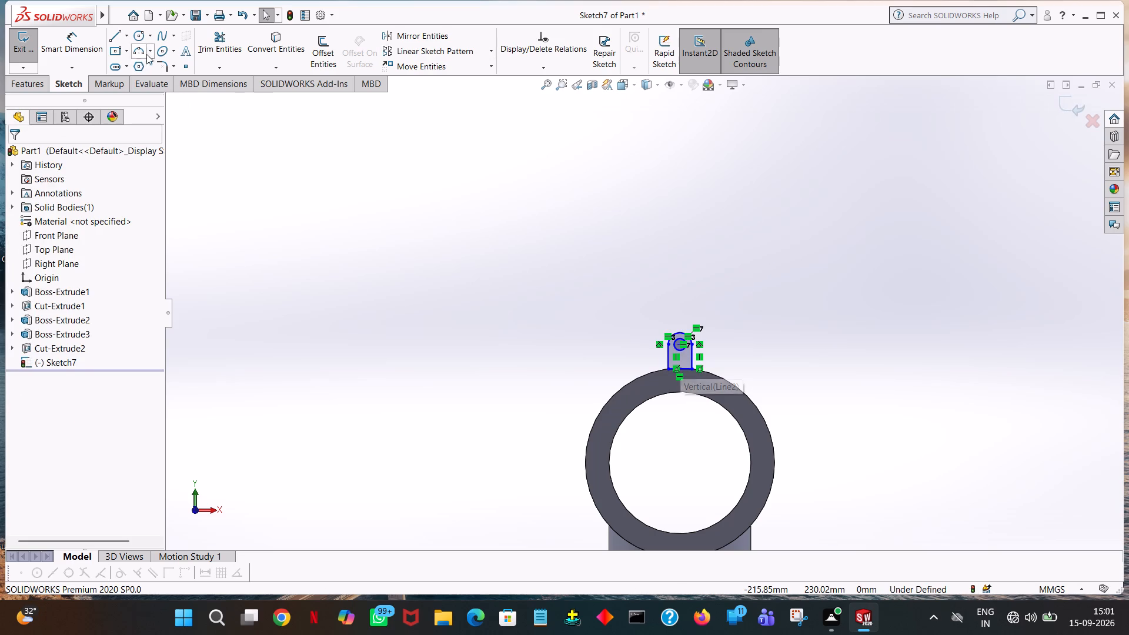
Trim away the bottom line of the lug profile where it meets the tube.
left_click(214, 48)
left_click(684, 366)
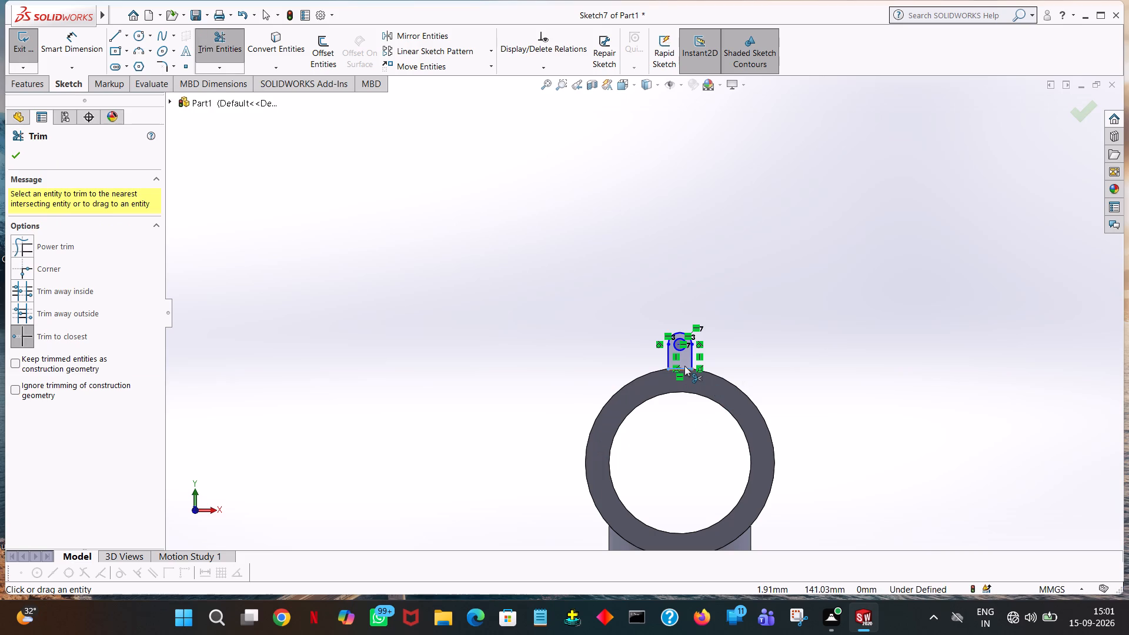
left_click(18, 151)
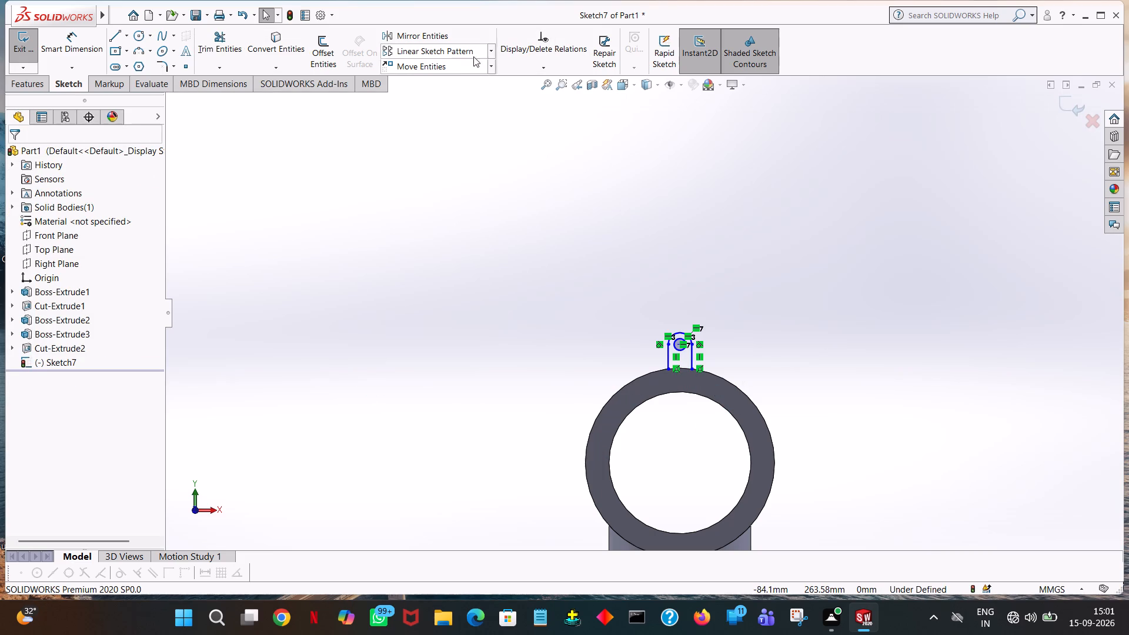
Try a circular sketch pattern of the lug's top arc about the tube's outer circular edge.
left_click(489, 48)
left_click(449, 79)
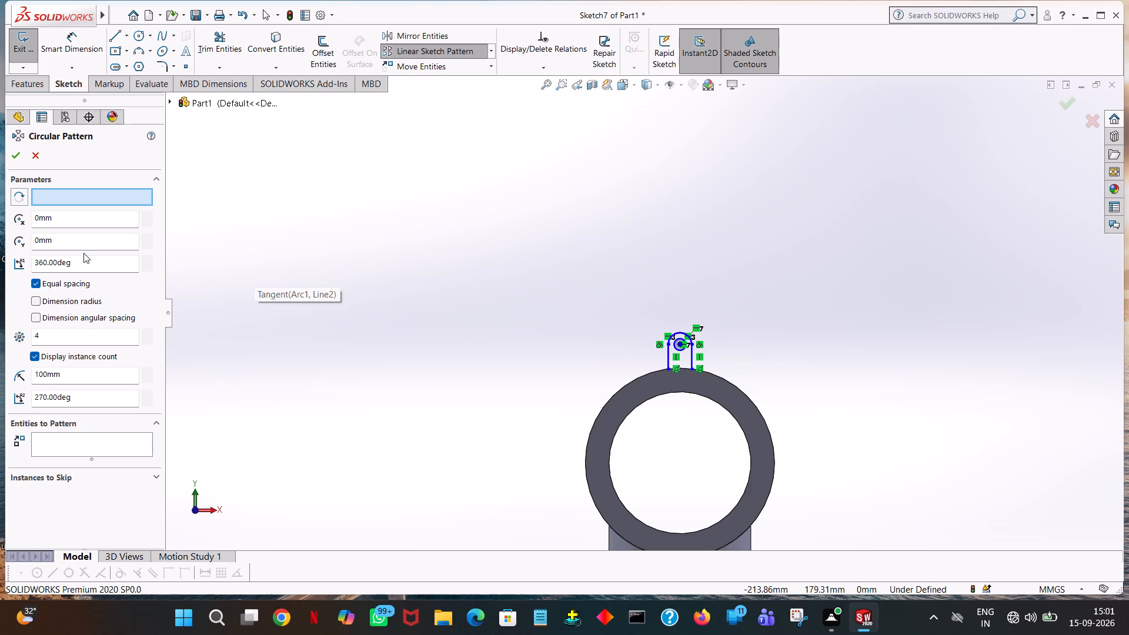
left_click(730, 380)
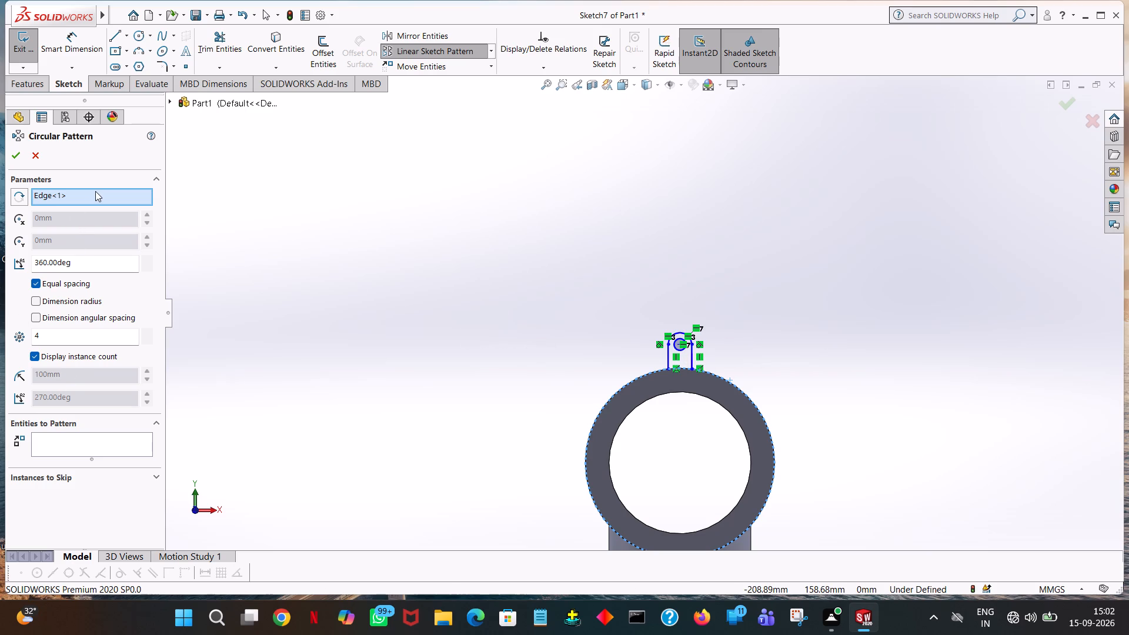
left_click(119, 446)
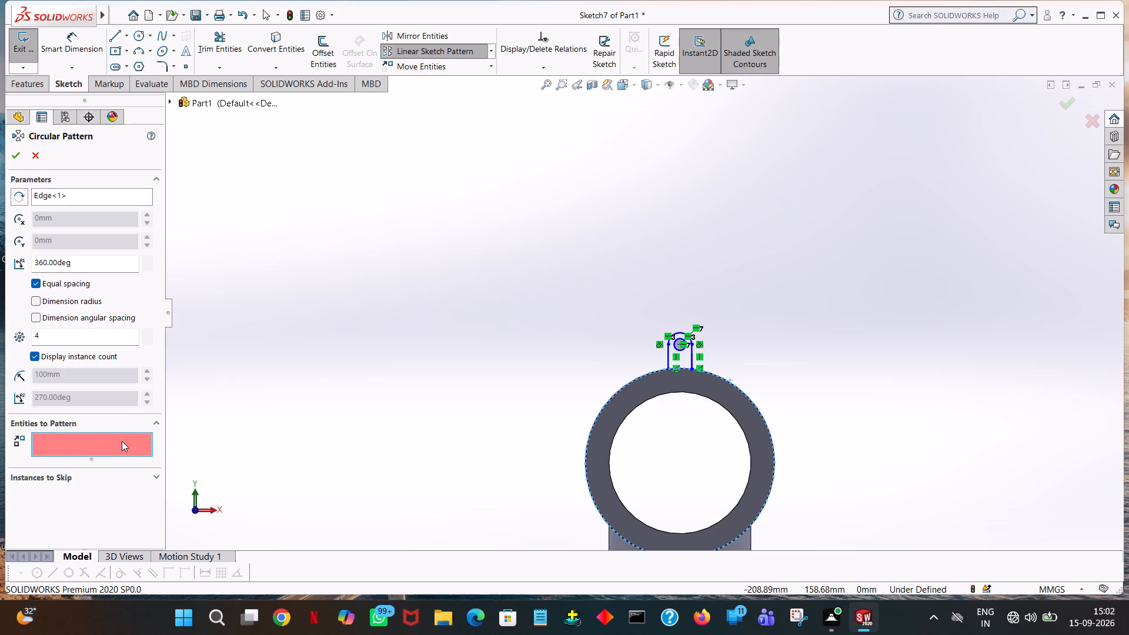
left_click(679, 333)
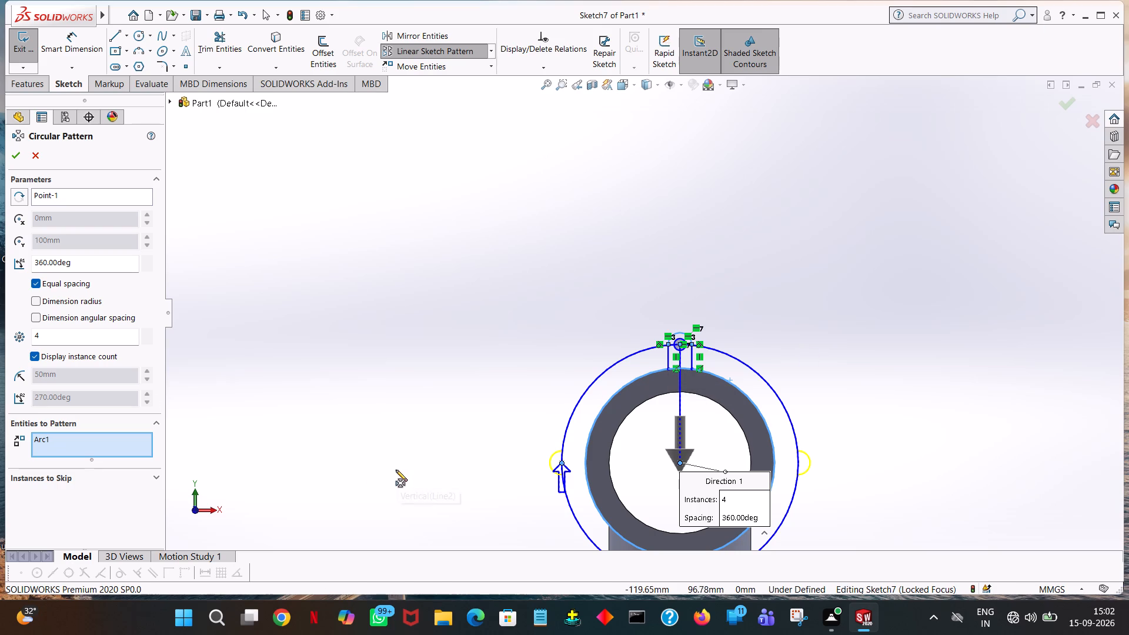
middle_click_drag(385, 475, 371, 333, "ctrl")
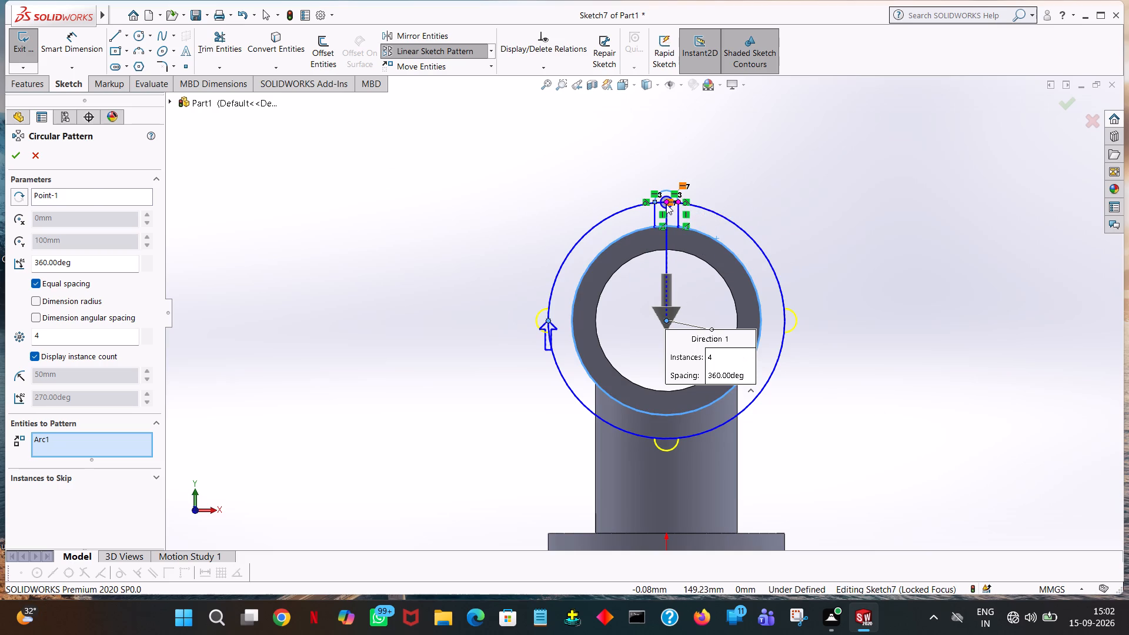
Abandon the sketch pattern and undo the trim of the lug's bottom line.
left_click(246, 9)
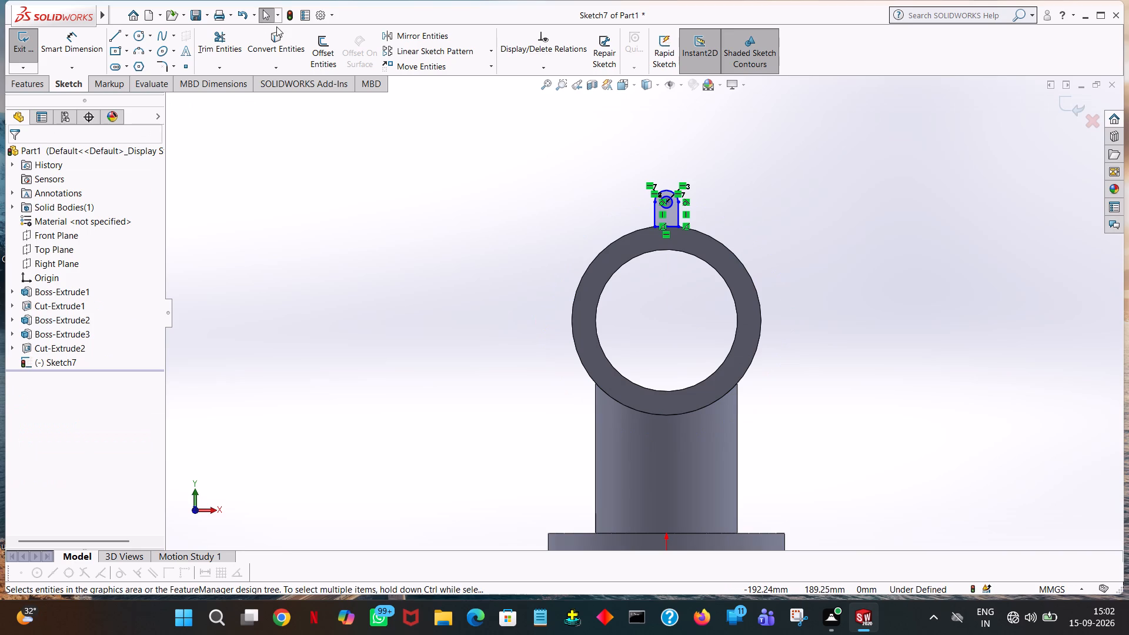
Trim away the small hole circle inside the lug profile.
left_click(206, 36)
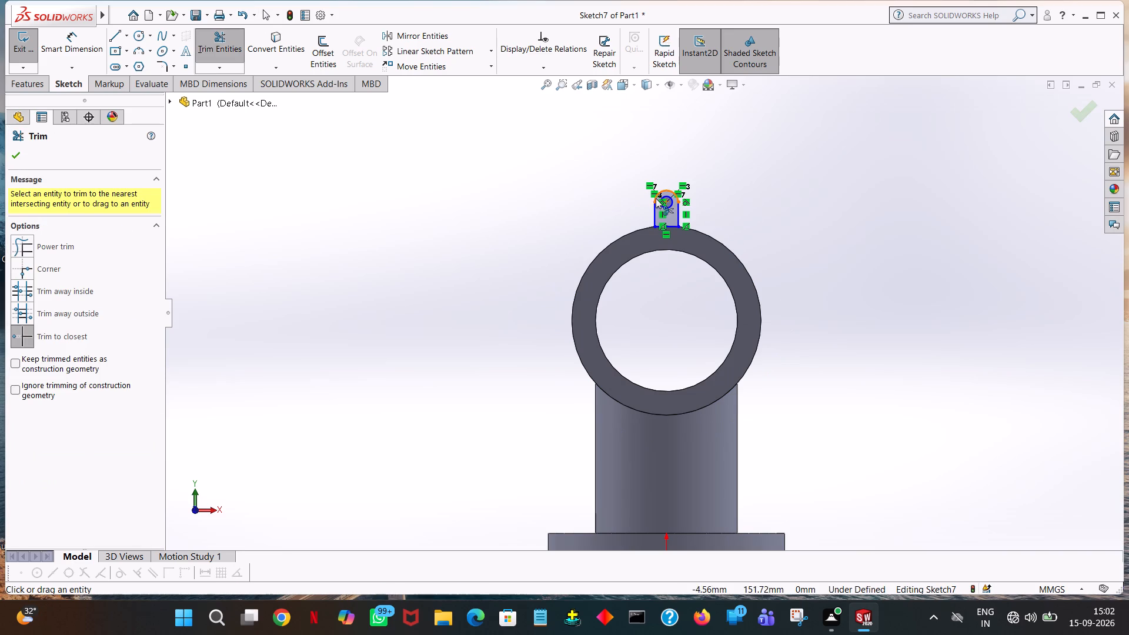
left_click(669, 205)
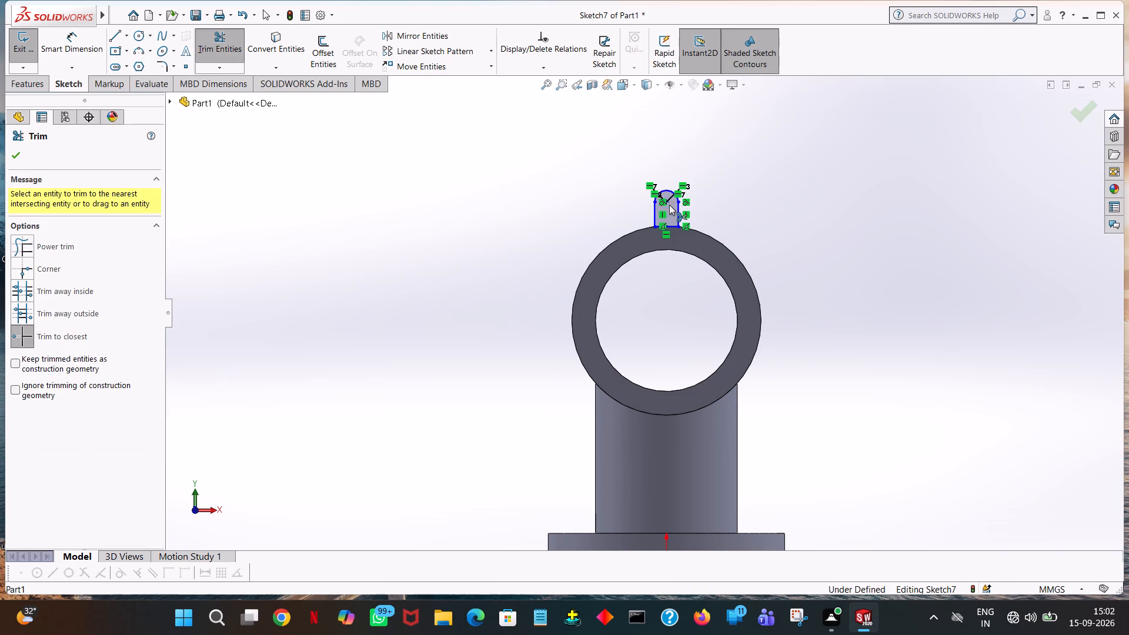
left_click(19, 151)
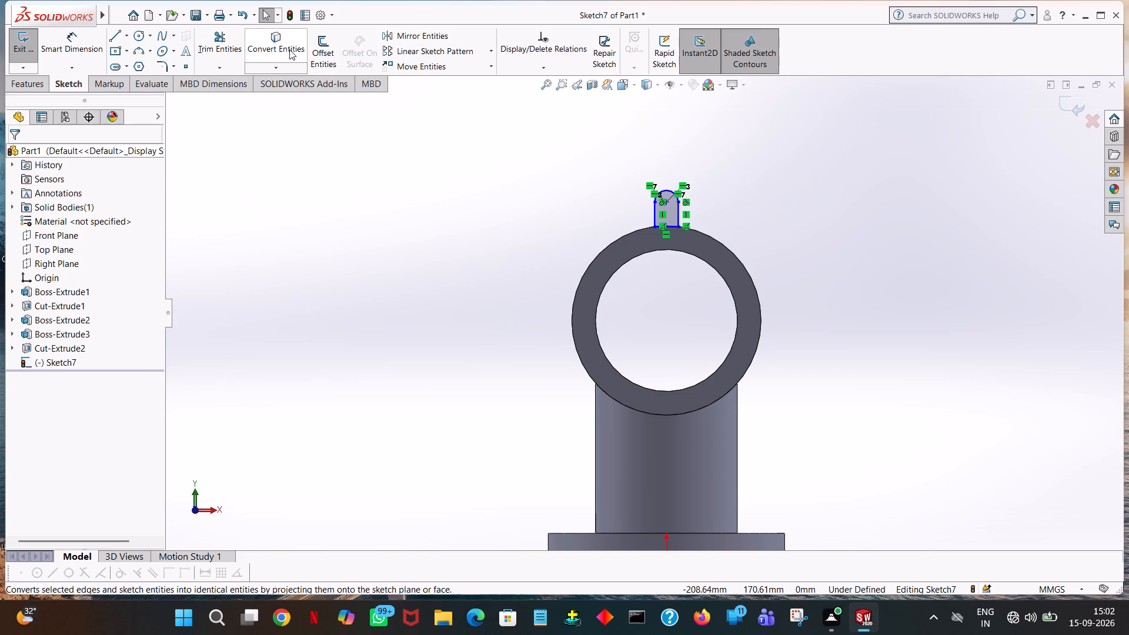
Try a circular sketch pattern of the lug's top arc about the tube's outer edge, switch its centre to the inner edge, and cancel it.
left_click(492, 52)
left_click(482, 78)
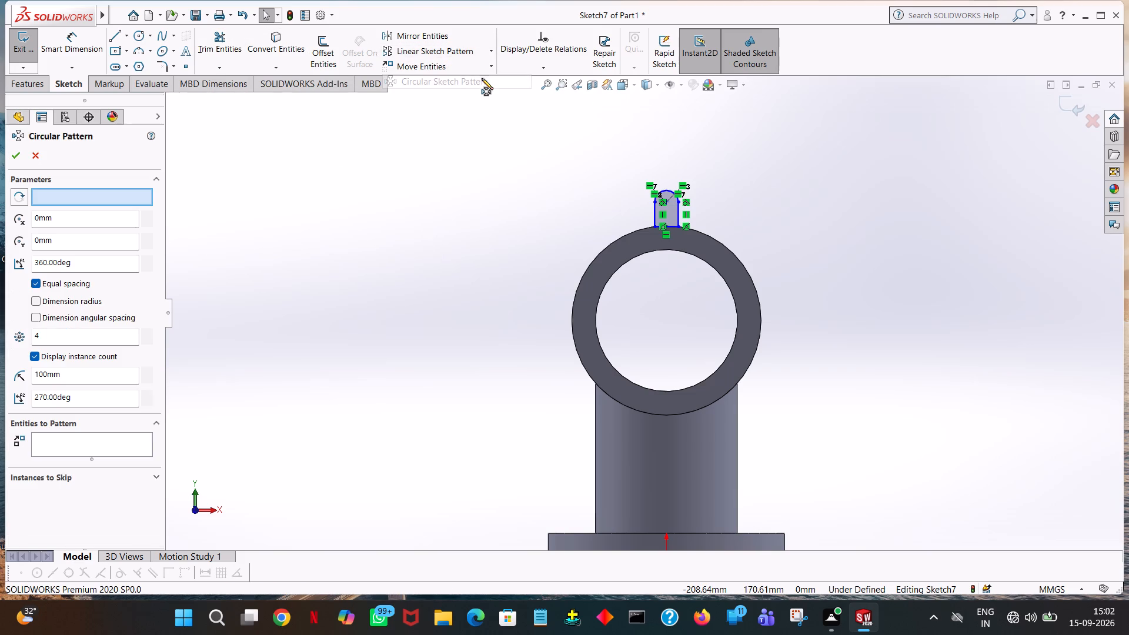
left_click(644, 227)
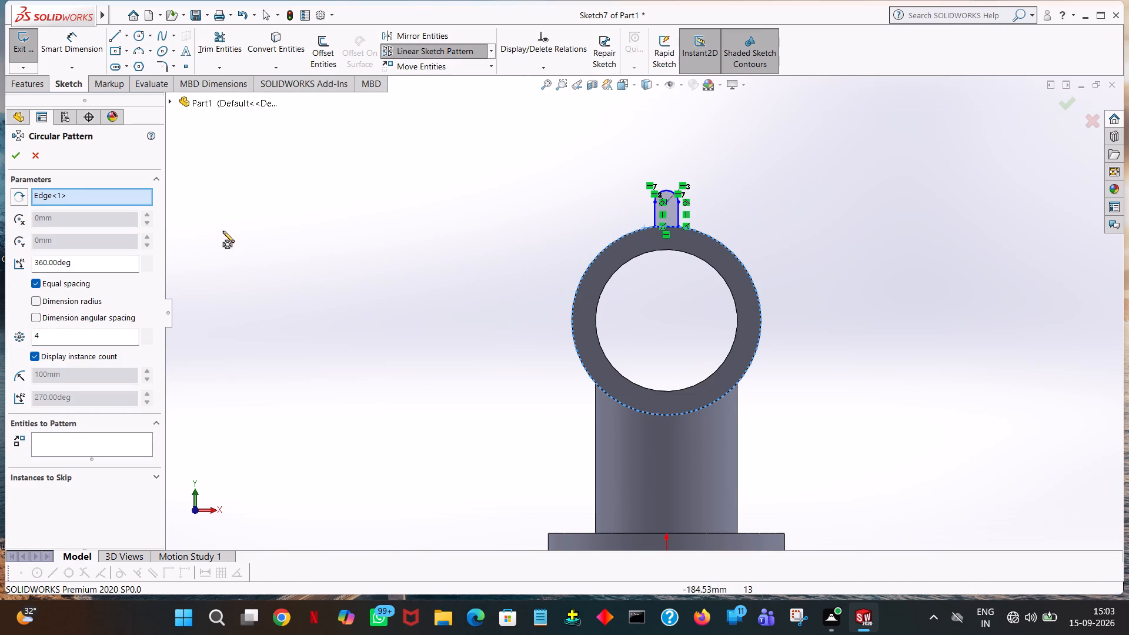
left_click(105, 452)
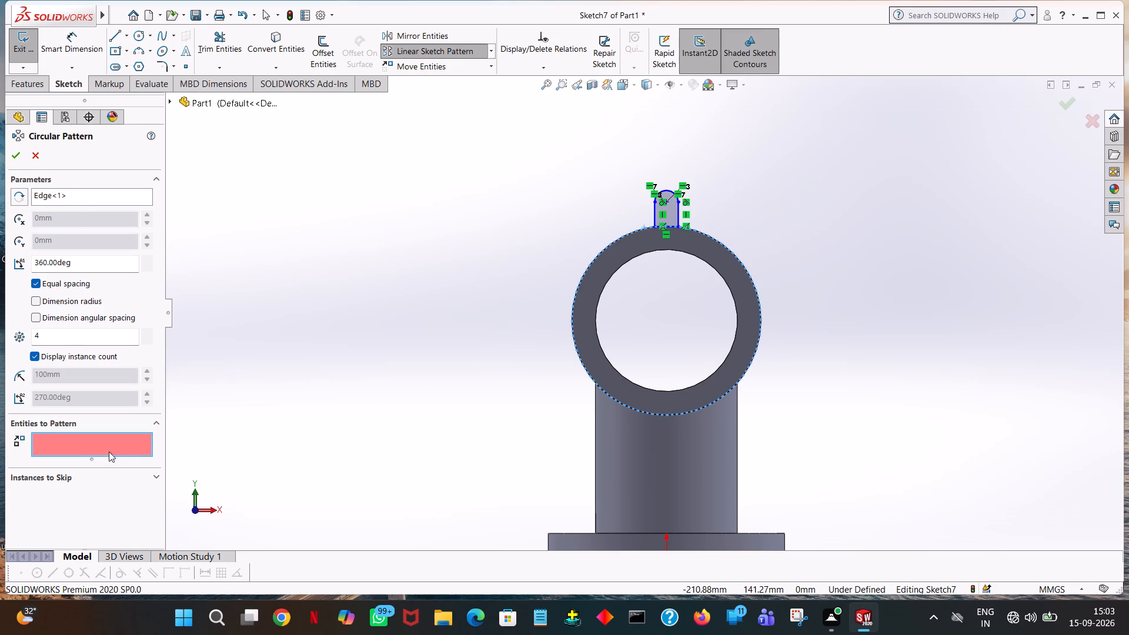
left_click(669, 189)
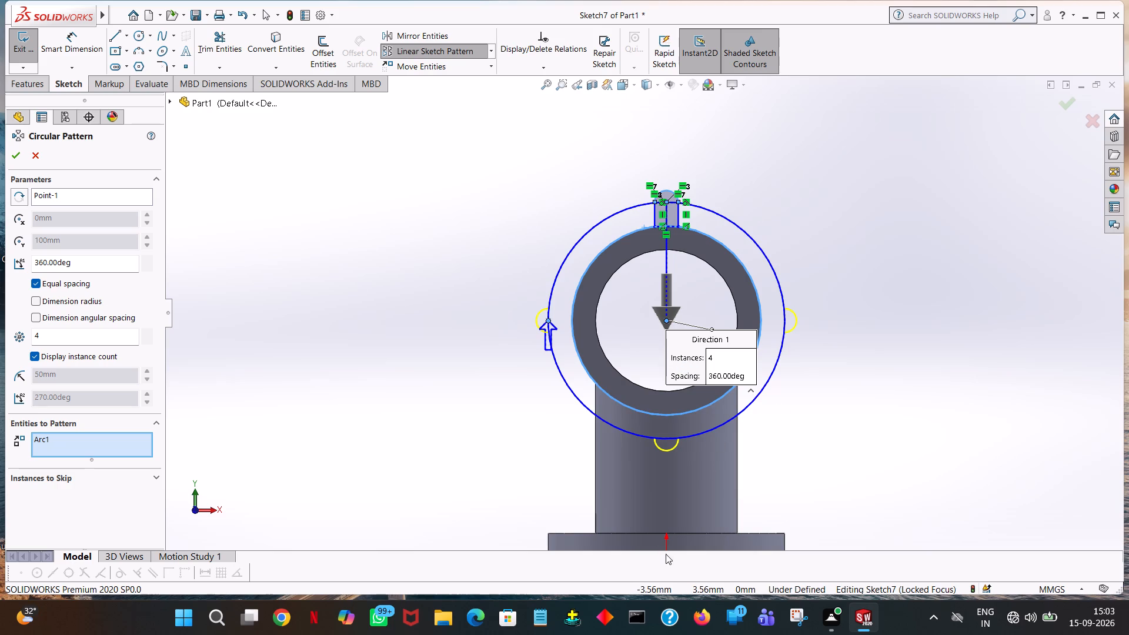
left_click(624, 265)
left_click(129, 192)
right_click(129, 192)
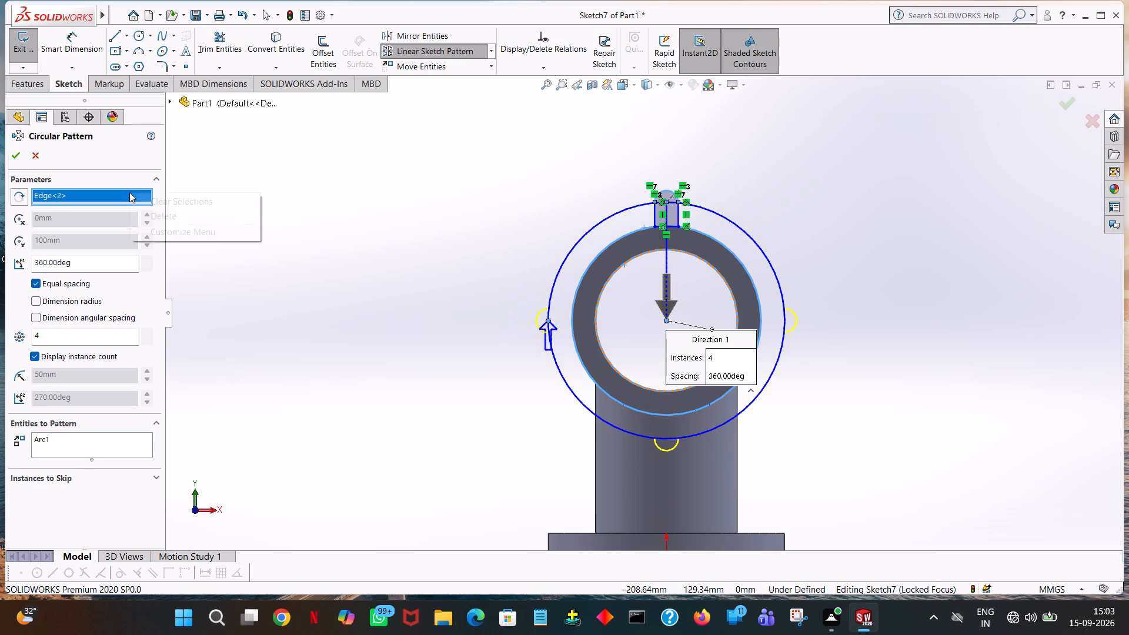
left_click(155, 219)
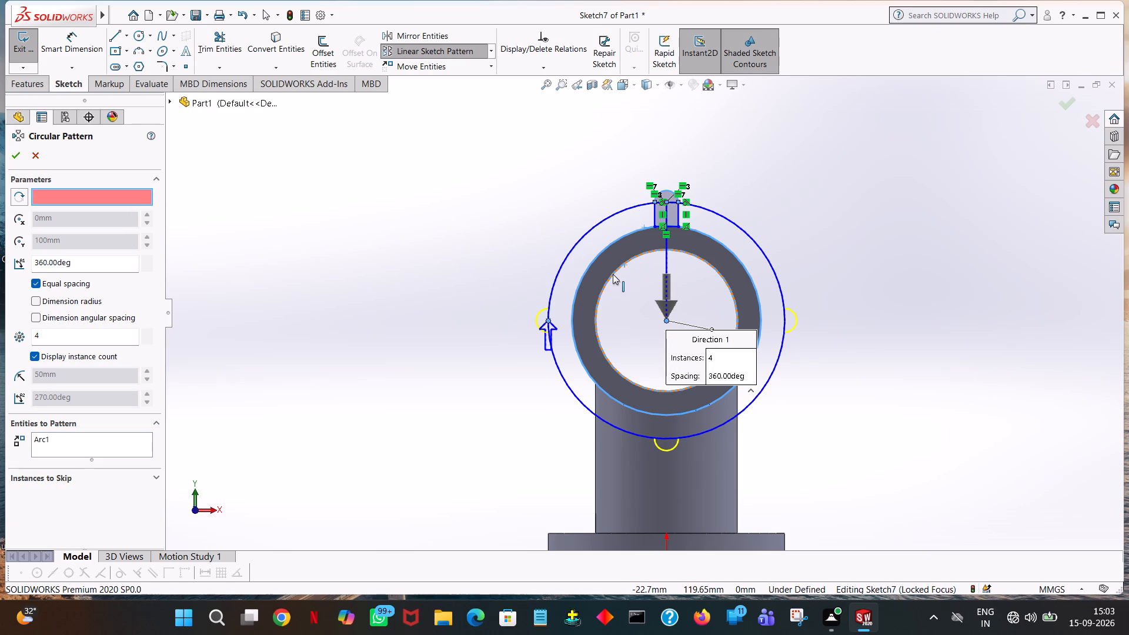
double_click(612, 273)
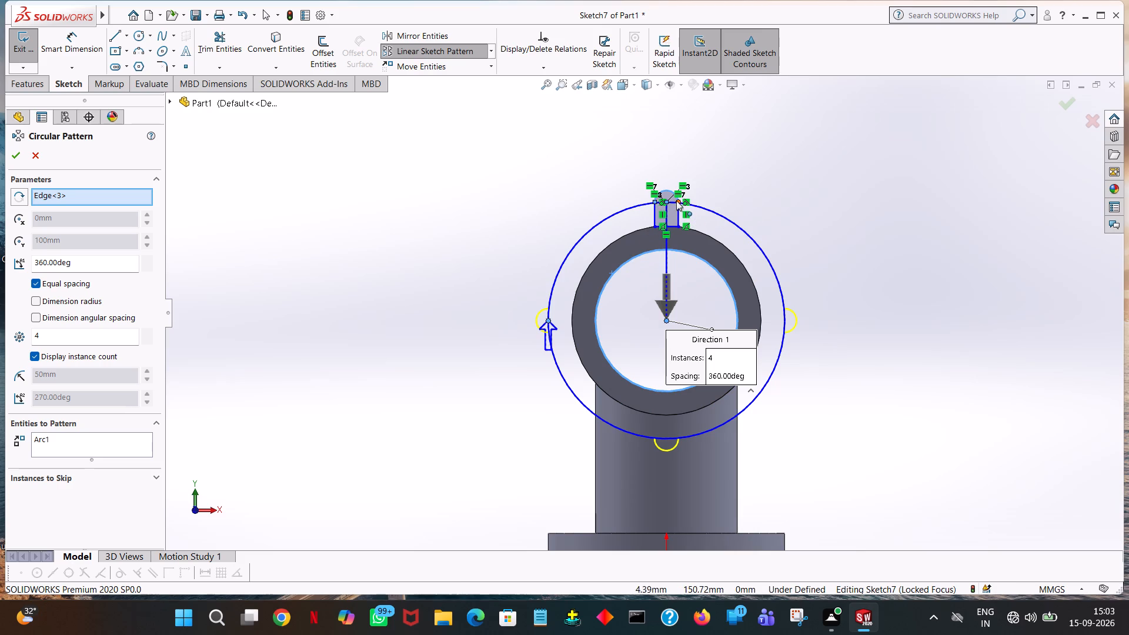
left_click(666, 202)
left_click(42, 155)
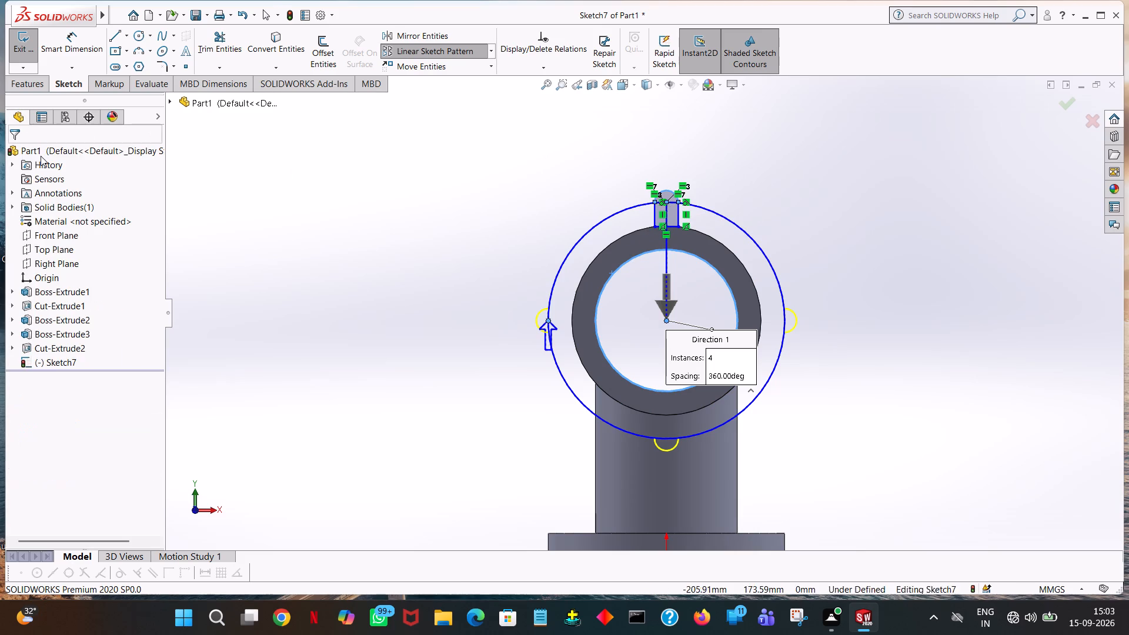
Extrude the lug profile 10 mm blind in the reversed direction, back along the horizontal tube, merging the result.
left_click(24, 84)
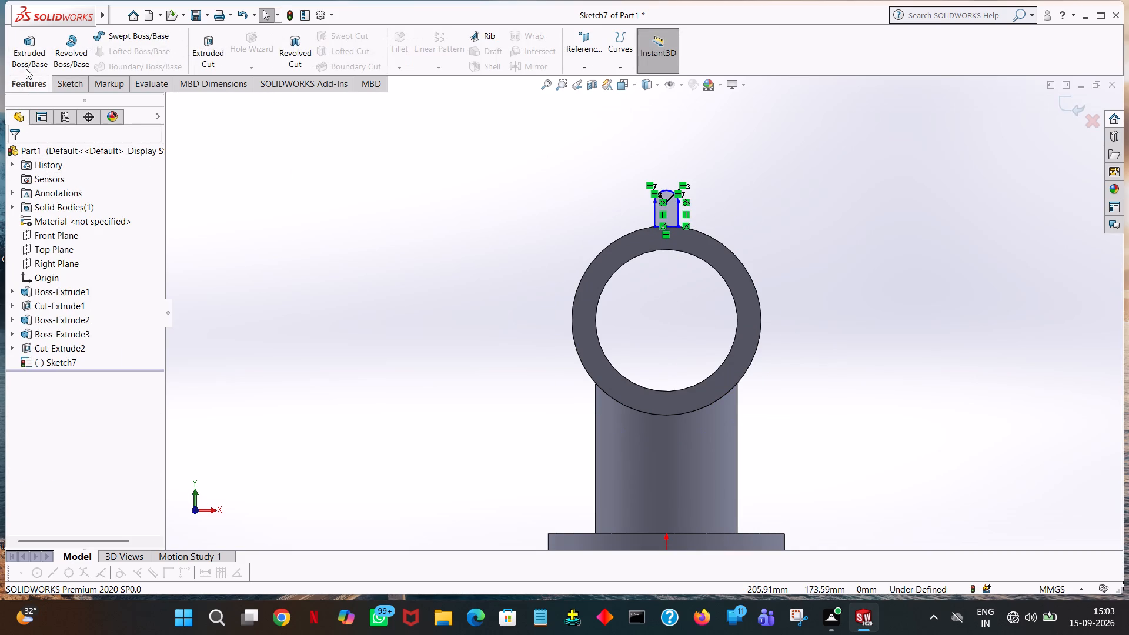
left_click(28, 63)
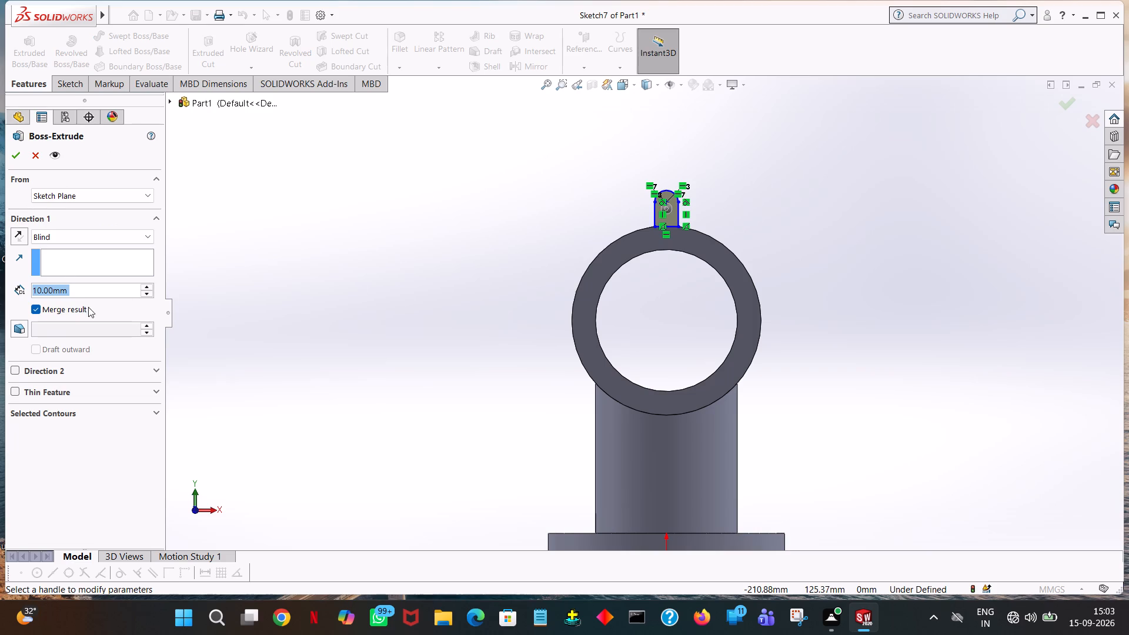
left_click_drag(395, 279, 387, 285)
middle_click_drag(350, 281, 288, 265)
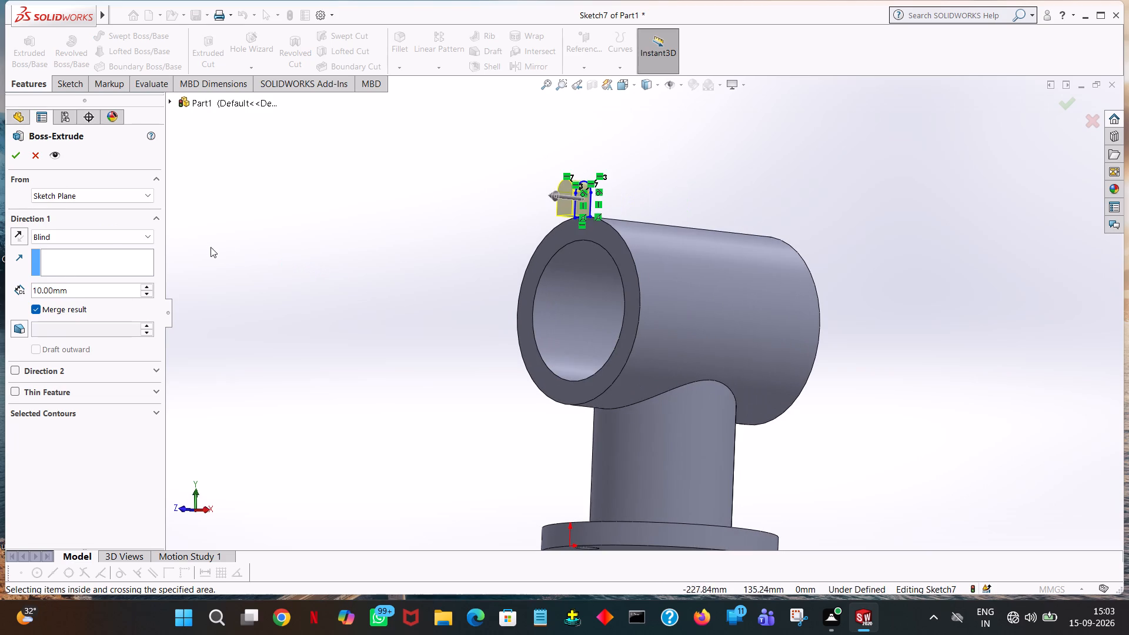
left_click(11, 237)
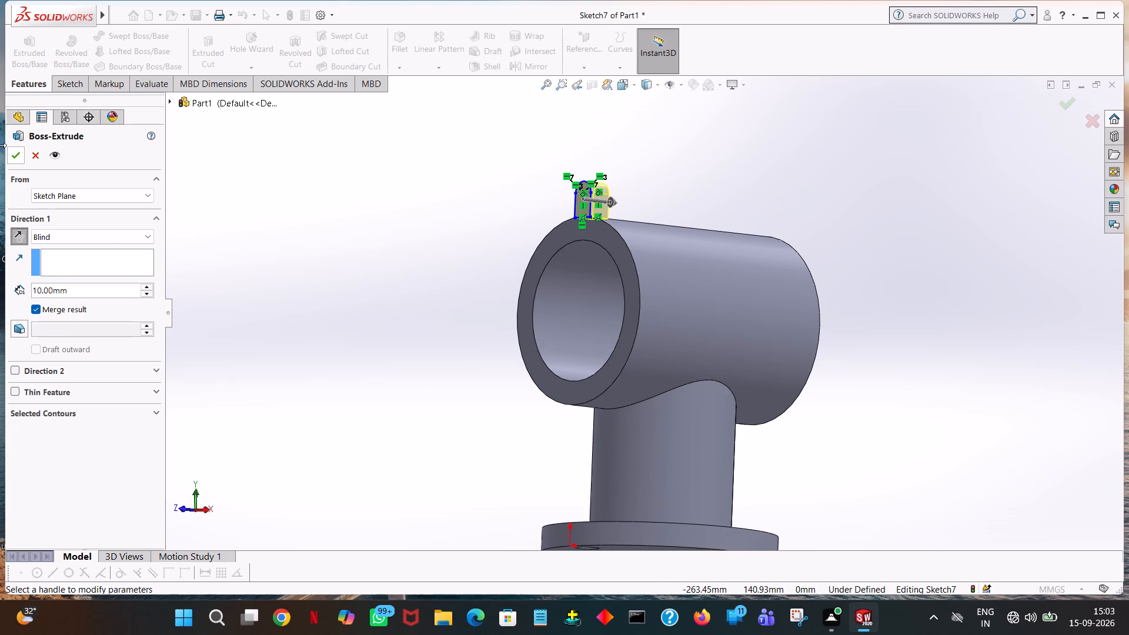
left_click(10, 155)
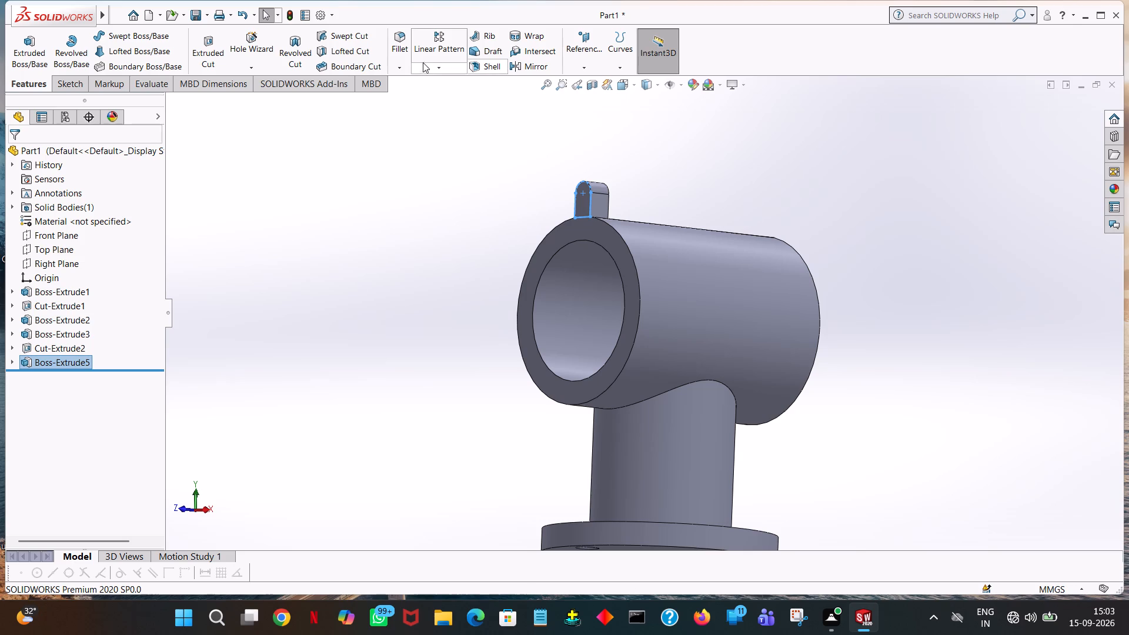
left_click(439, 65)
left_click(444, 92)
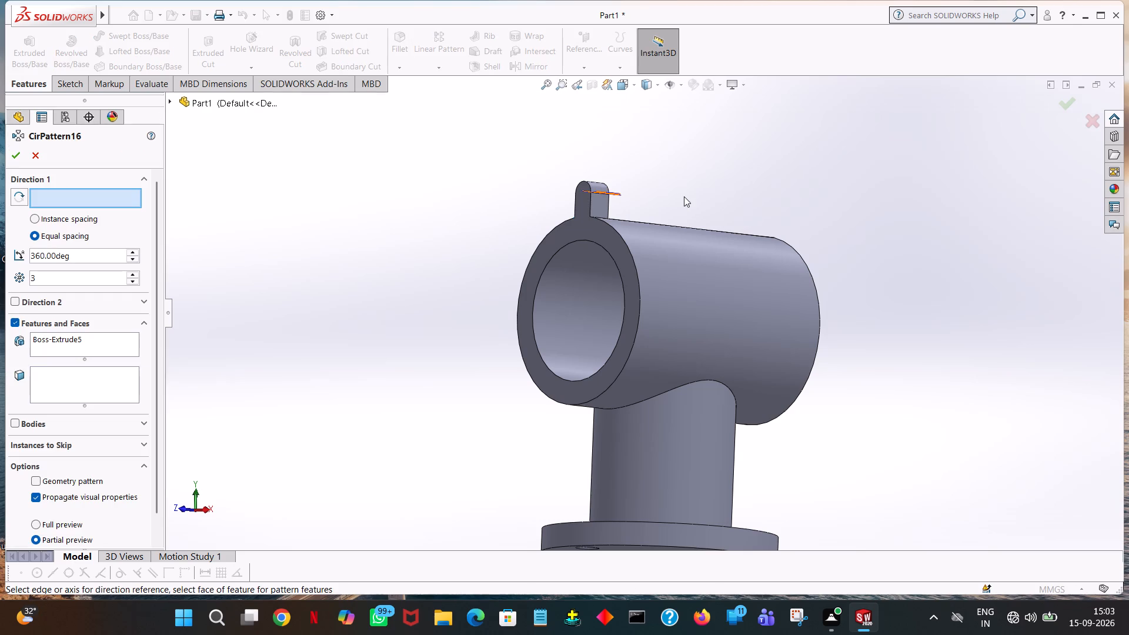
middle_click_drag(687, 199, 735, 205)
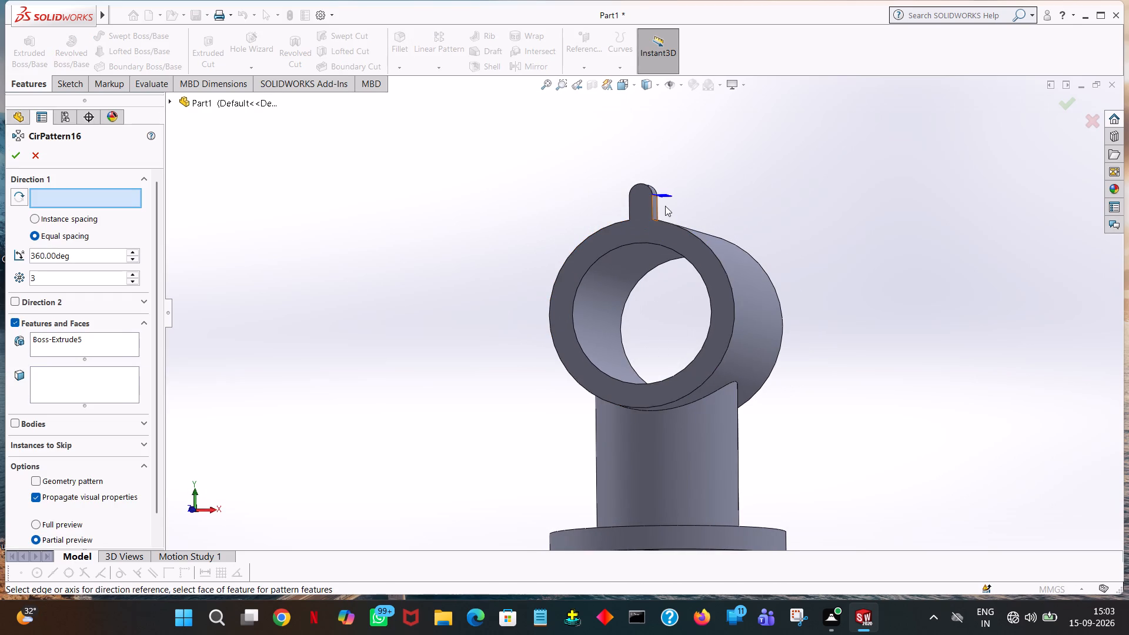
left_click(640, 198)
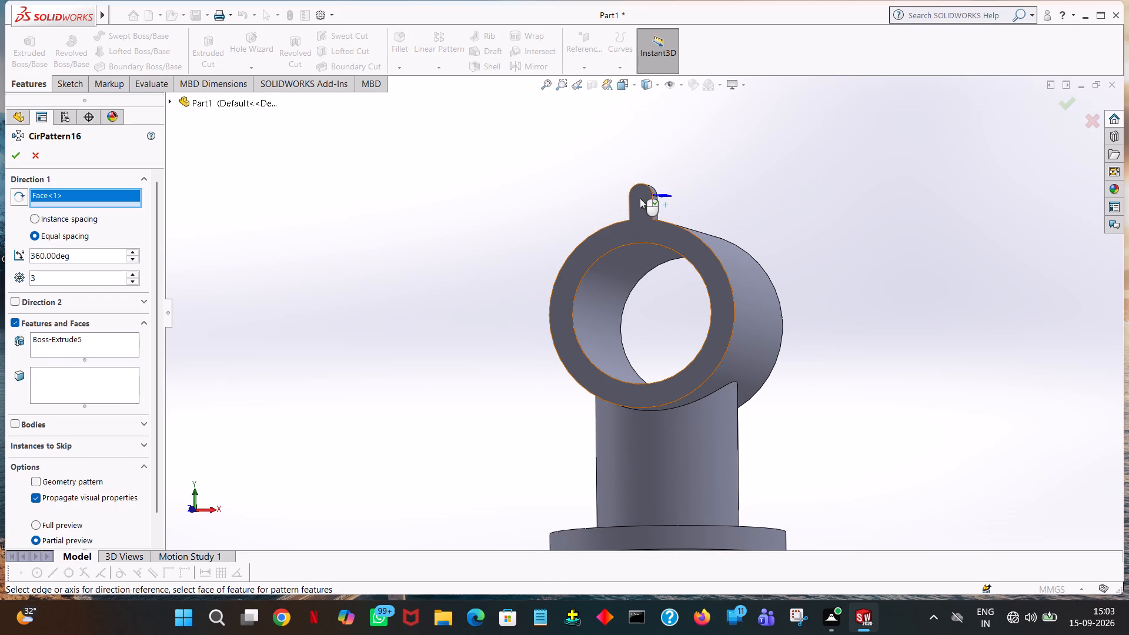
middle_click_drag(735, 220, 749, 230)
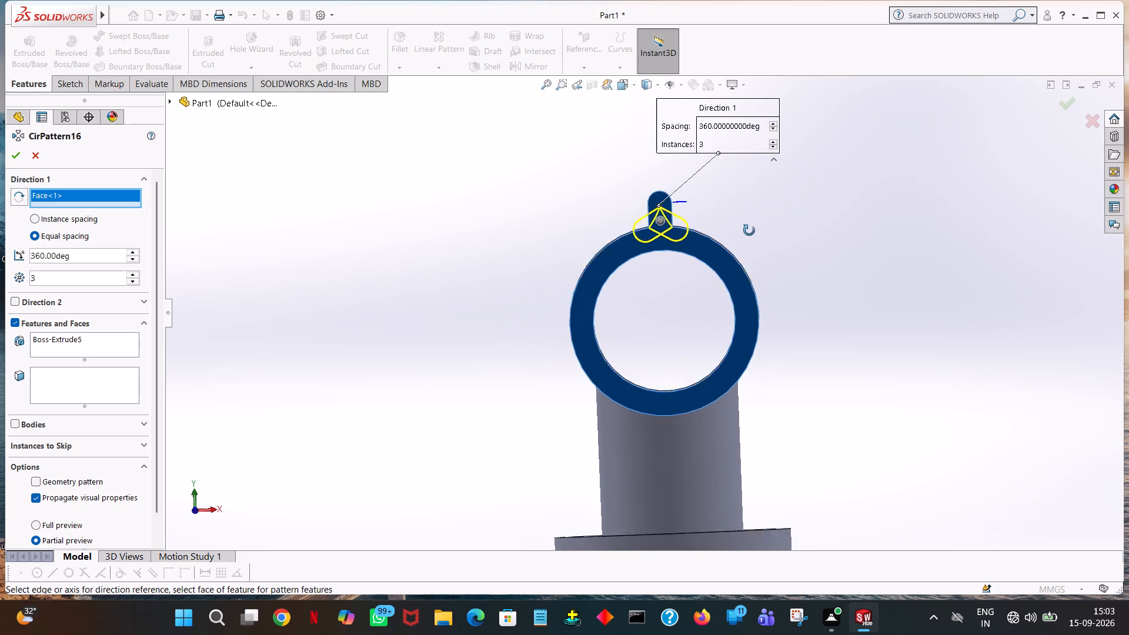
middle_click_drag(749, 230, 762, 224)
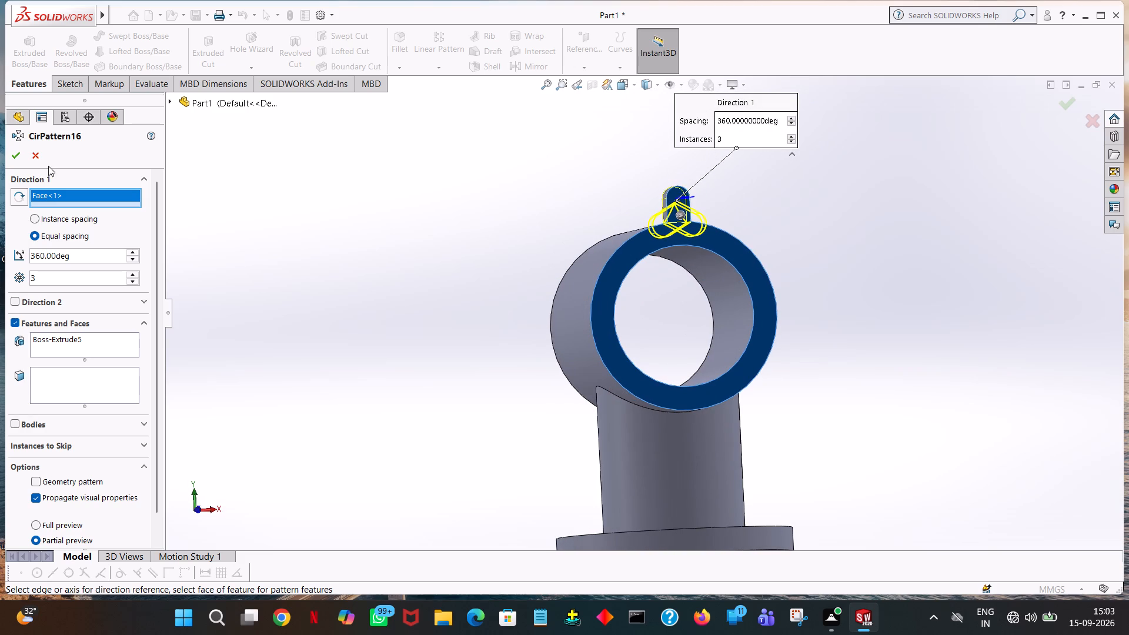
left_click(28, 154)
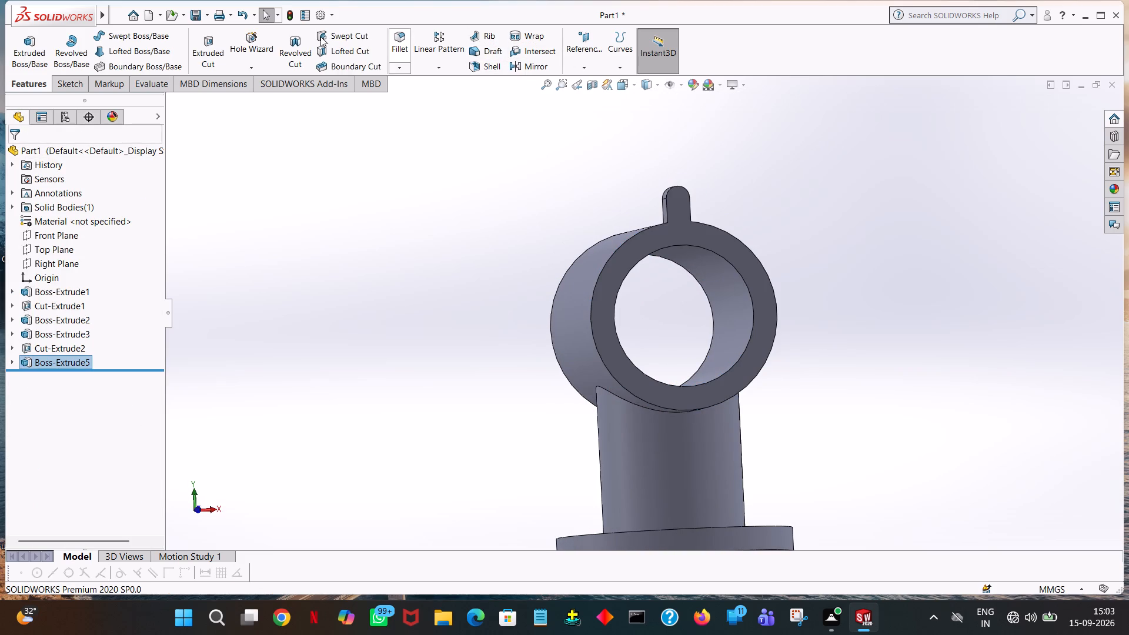
Circular-pattern the extruded lug about the horizontal tube's outer end edge with 3 equally spaced instances over 360 degrees.
left_click(441, 68)
left_click(446, 96)
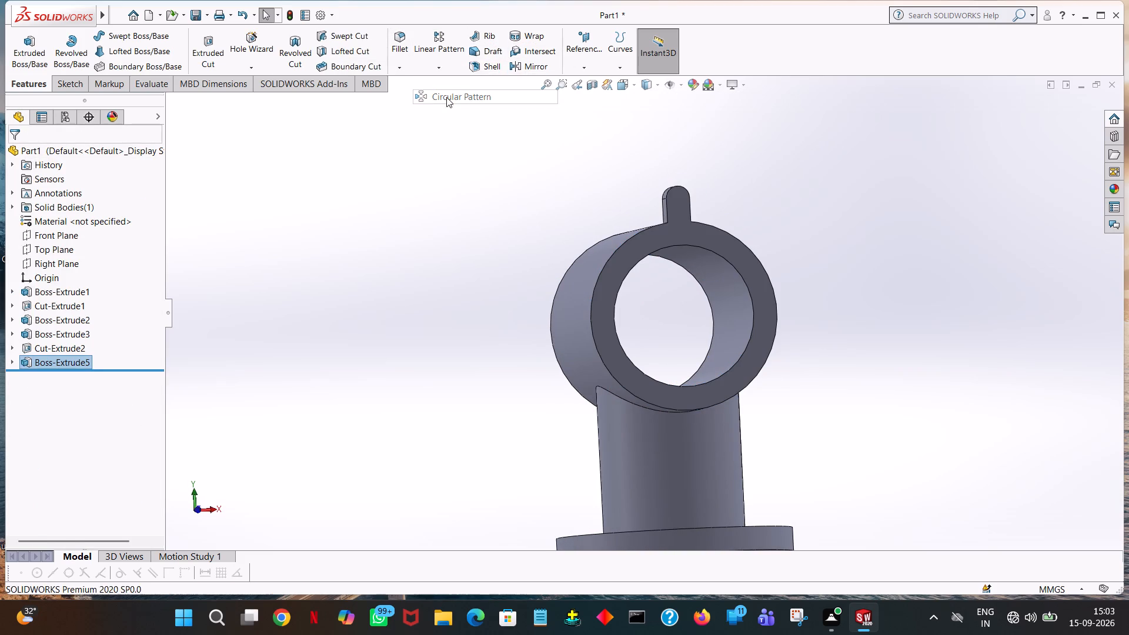
left_click(731, 235)
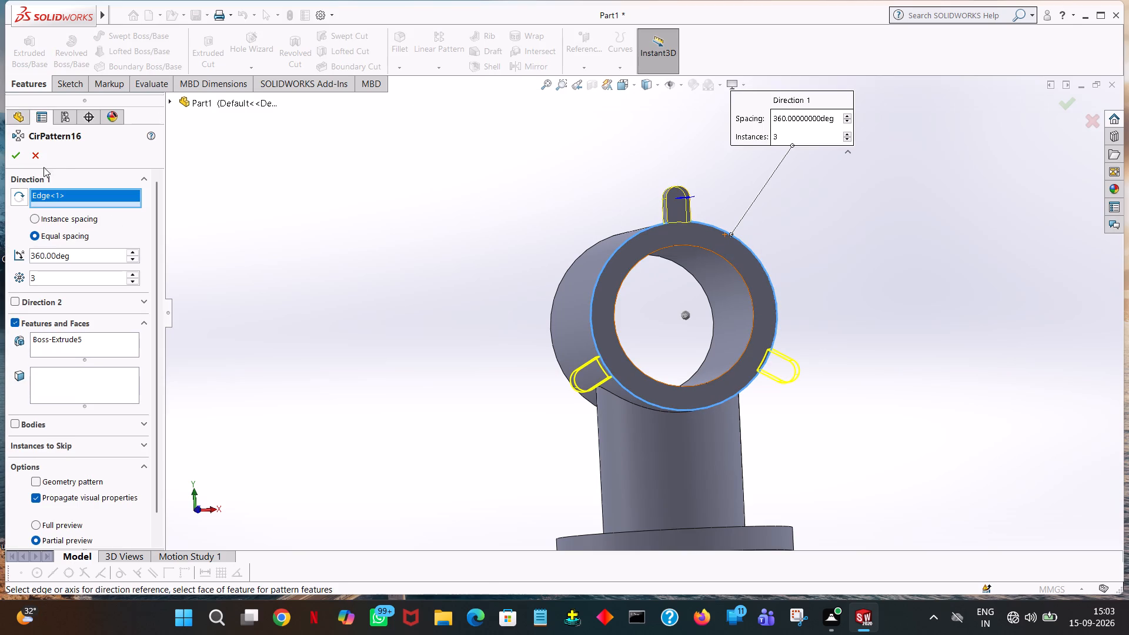
left_click(18, 158)
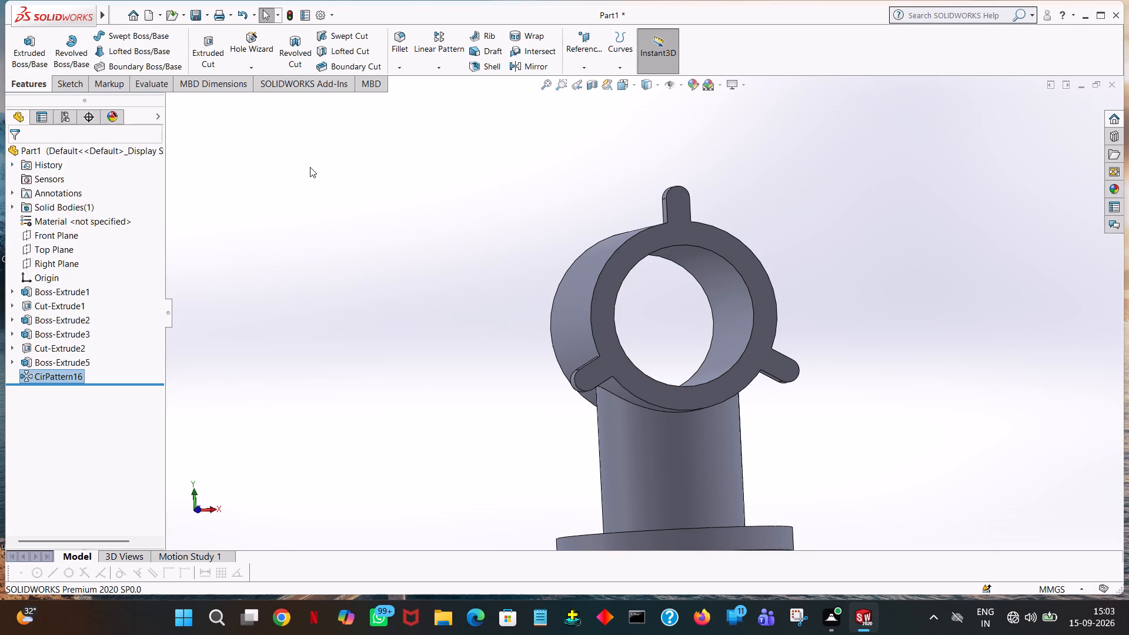
left_click(367, 173)
middle_click_drag(379, 178, 342, 166)
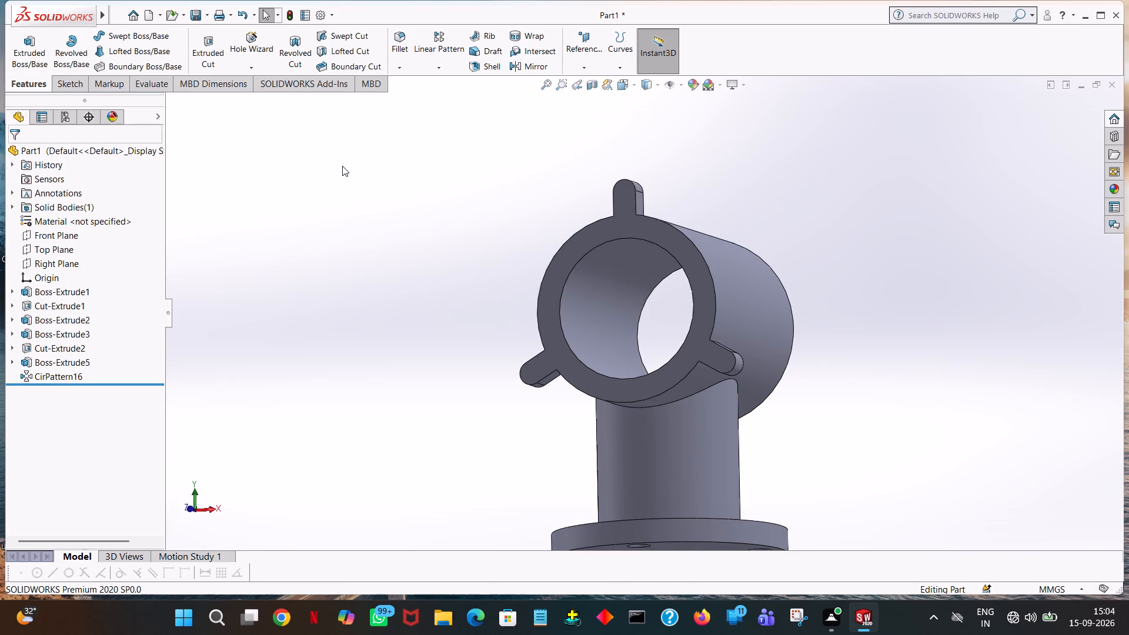
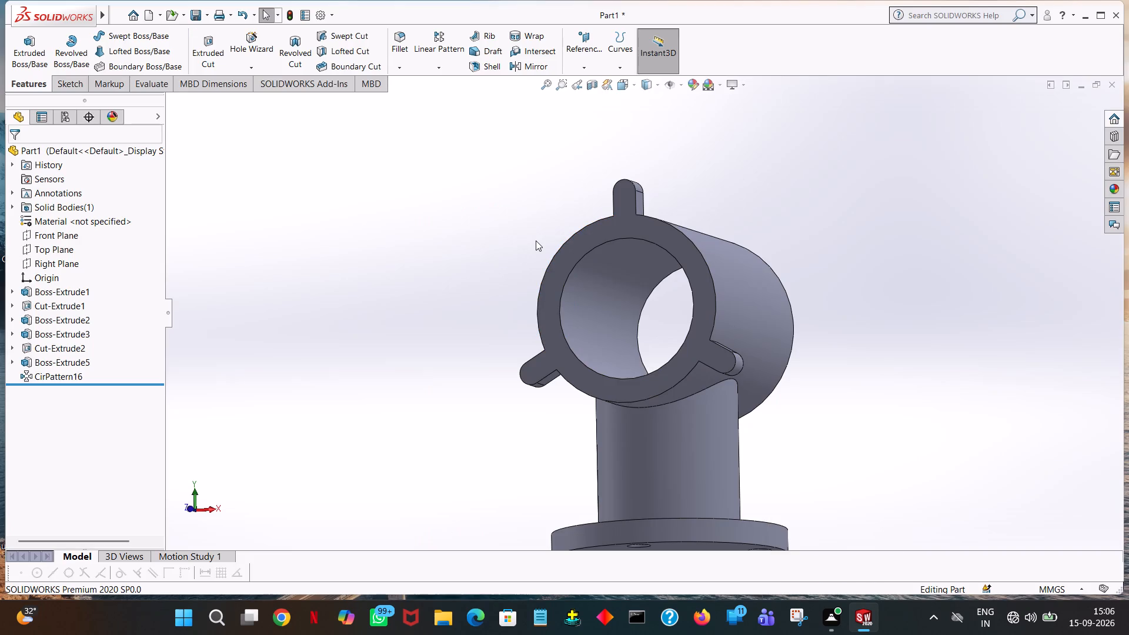
Sketch a 2.5 mm radius circle centred on the top lug's rounded end, on the horizontal tube's end face, for an extruded cut.
right_click_drag(523, 244, 527, 209)
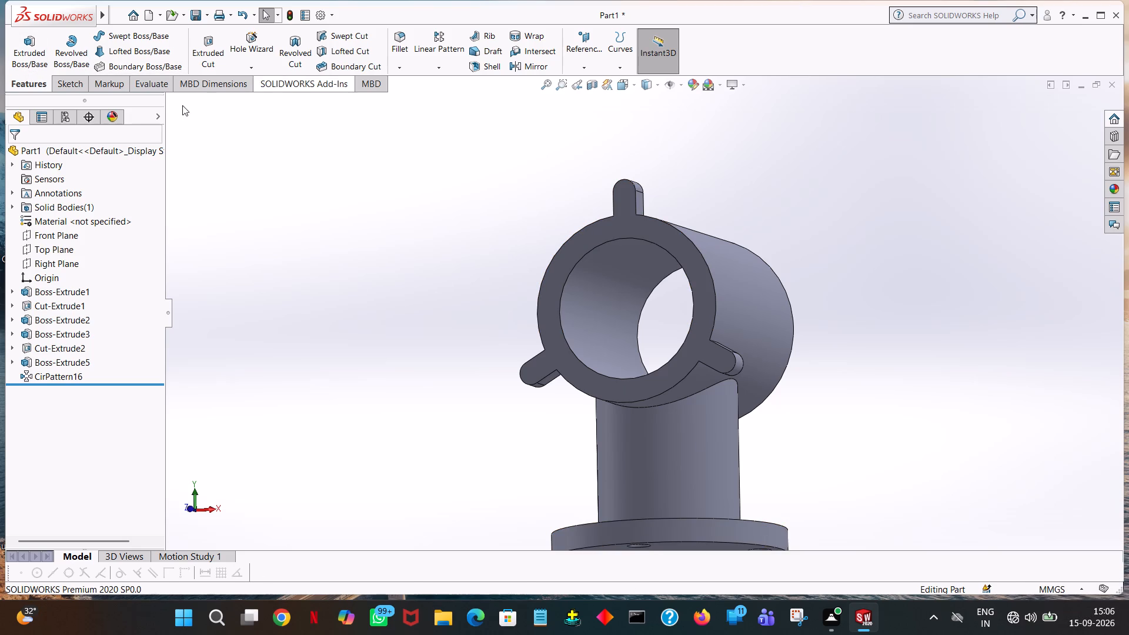
left_click(201, 47)
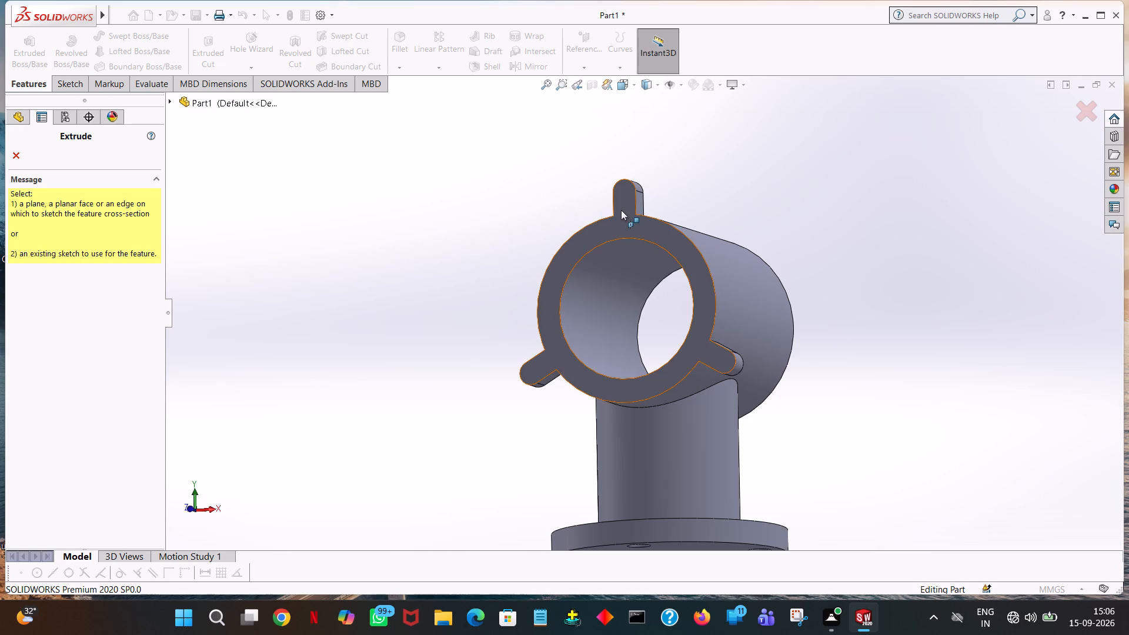
left_click(621, 210)
key("space")
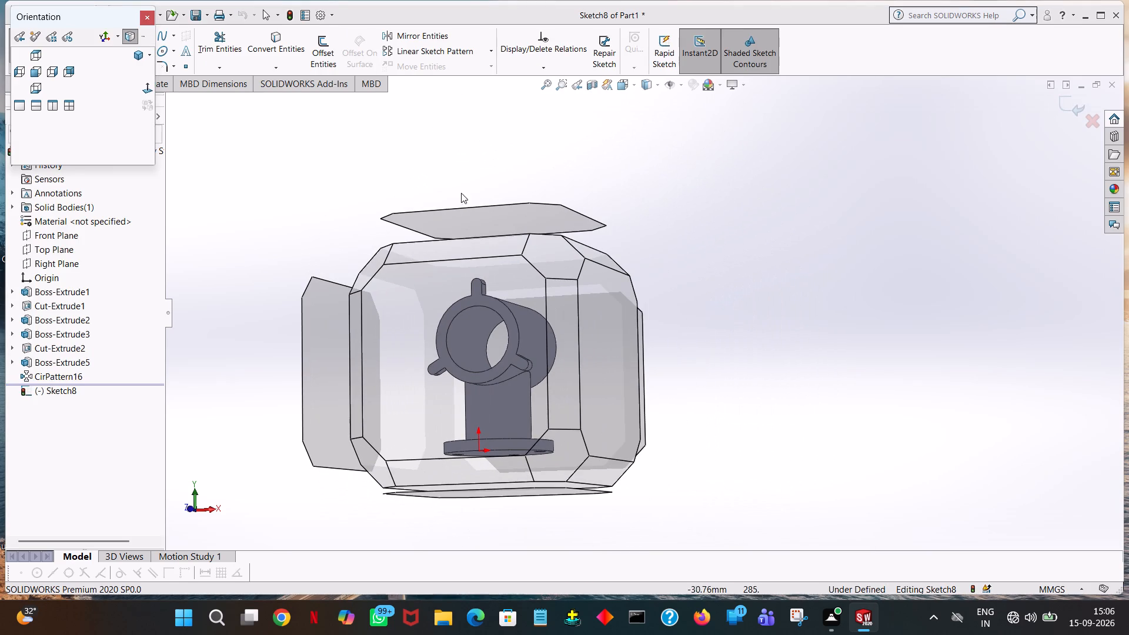
left_click(143, 89)
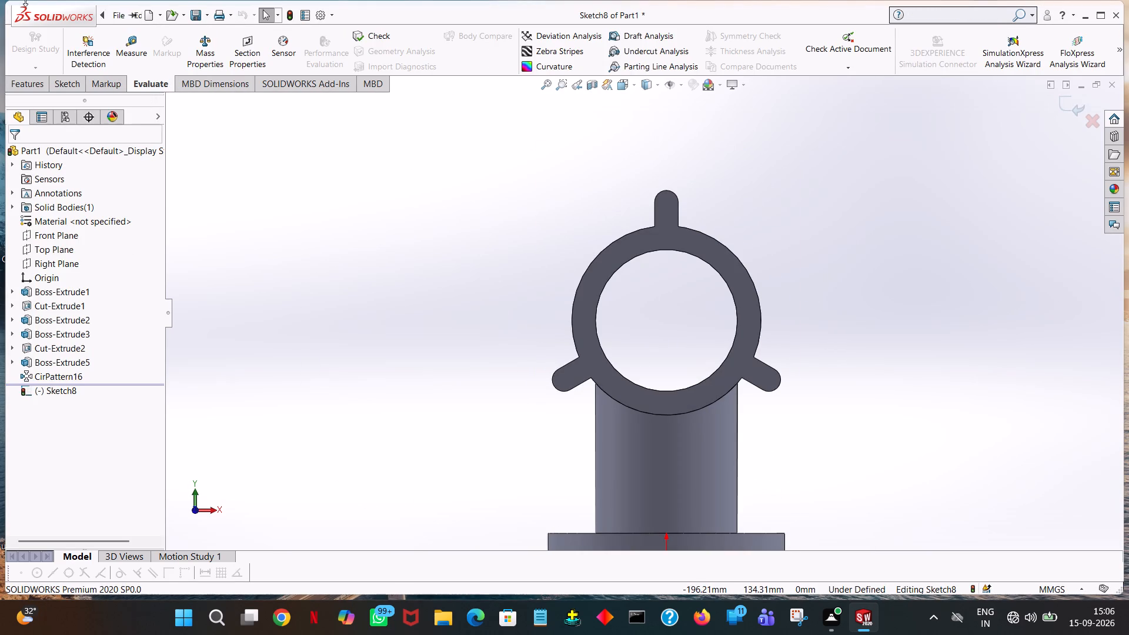
left_click(68, 88)
left_click(138, 31)
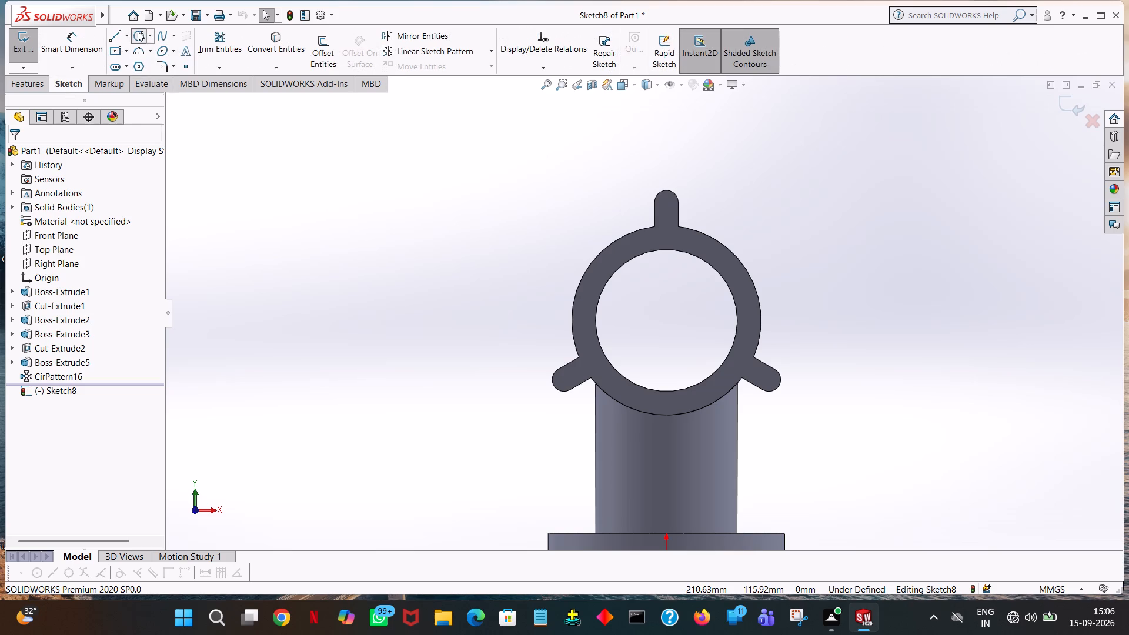
left_click(667, 203)
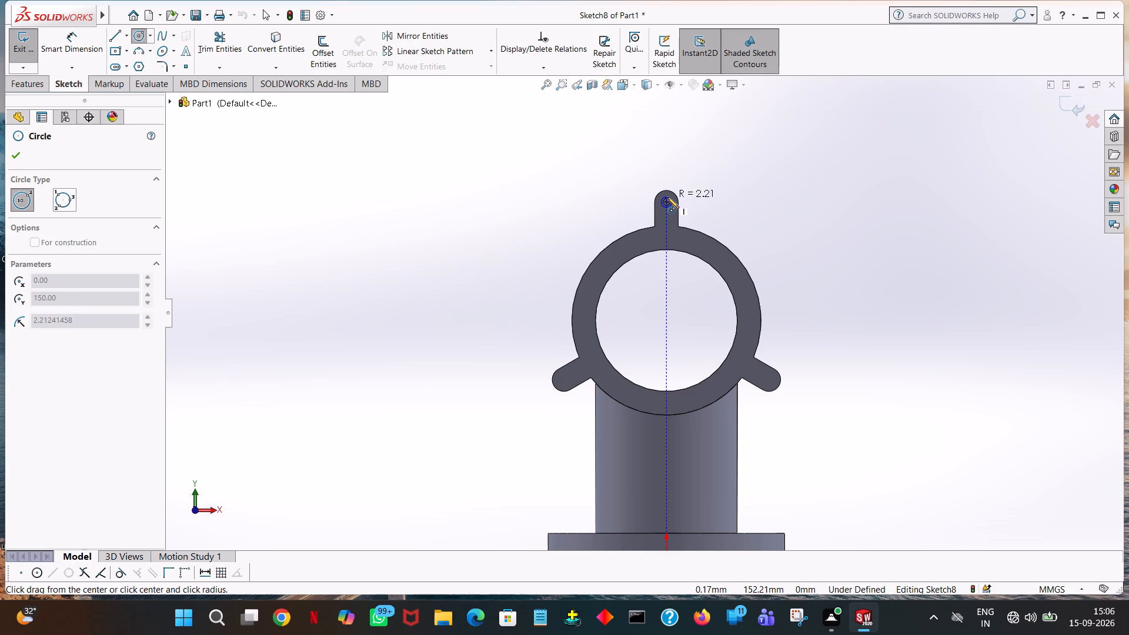
left_click(667, 197)
type("2.5")
key("Return")
key("Return")
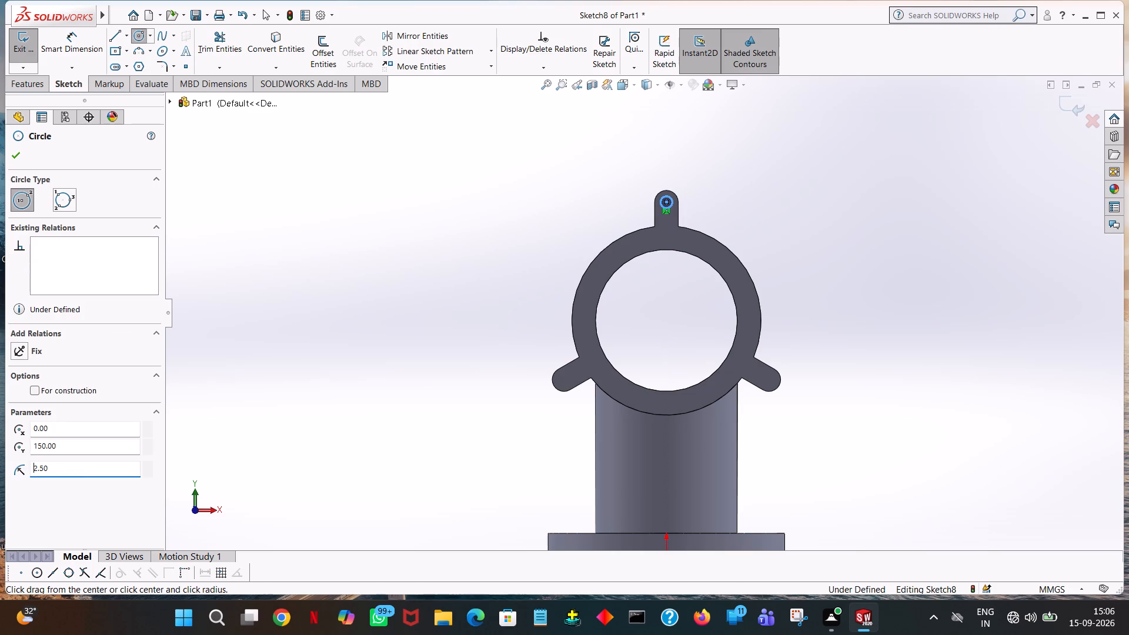
left_click(22, 161)
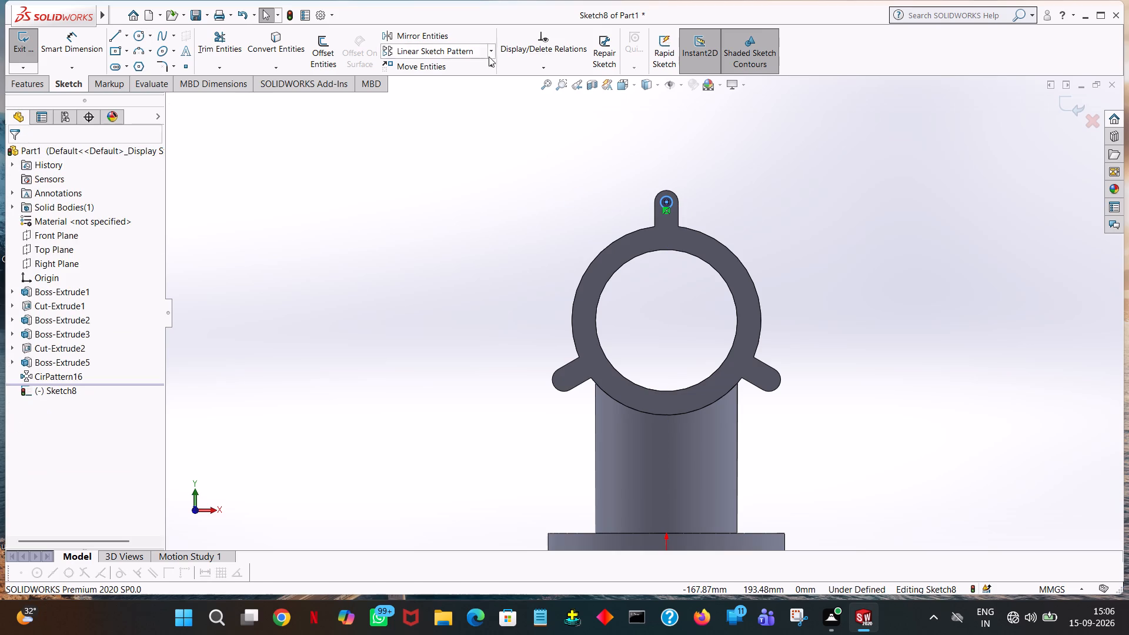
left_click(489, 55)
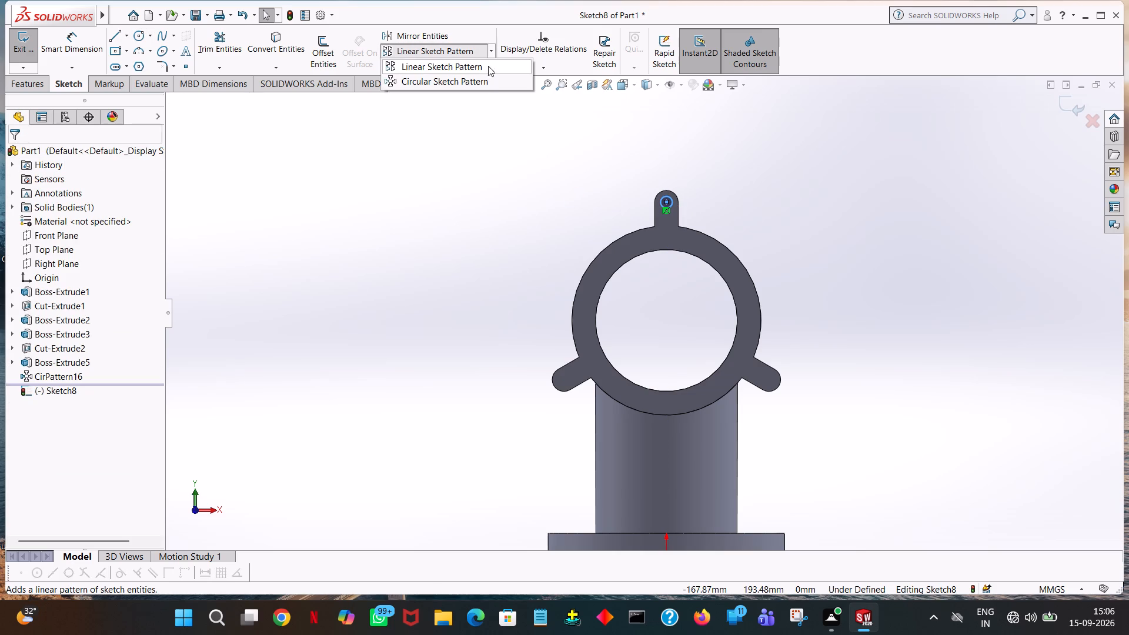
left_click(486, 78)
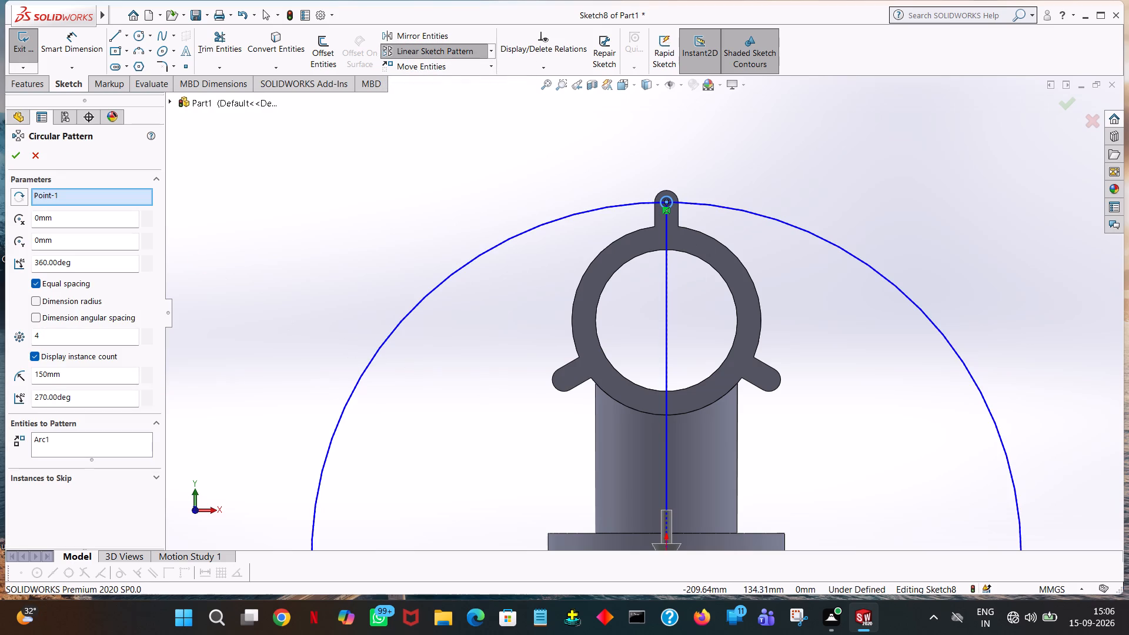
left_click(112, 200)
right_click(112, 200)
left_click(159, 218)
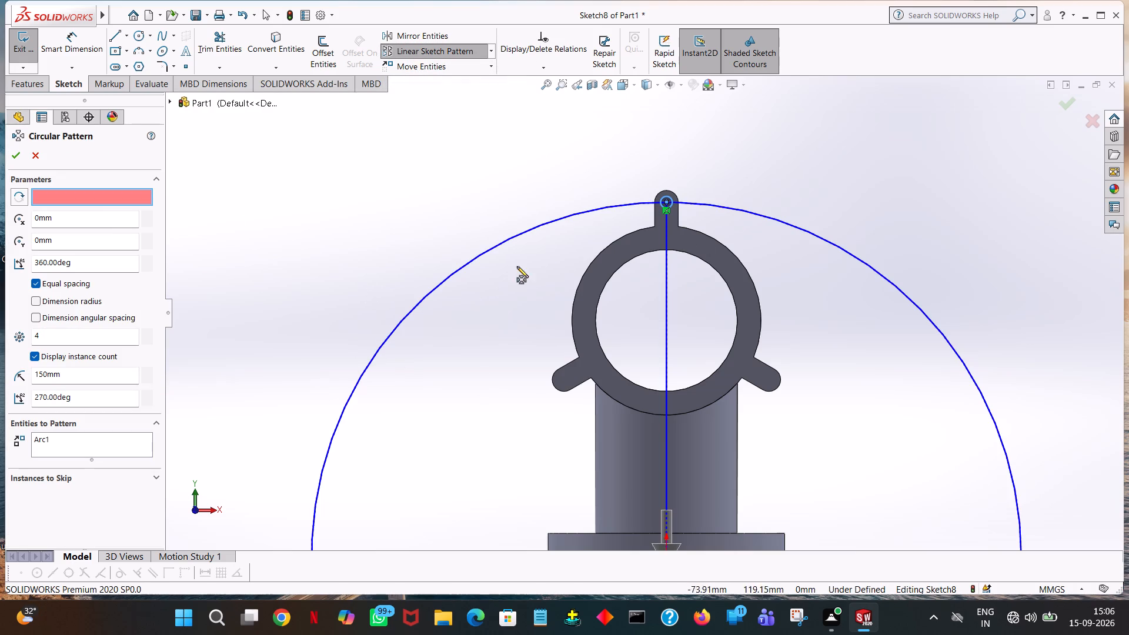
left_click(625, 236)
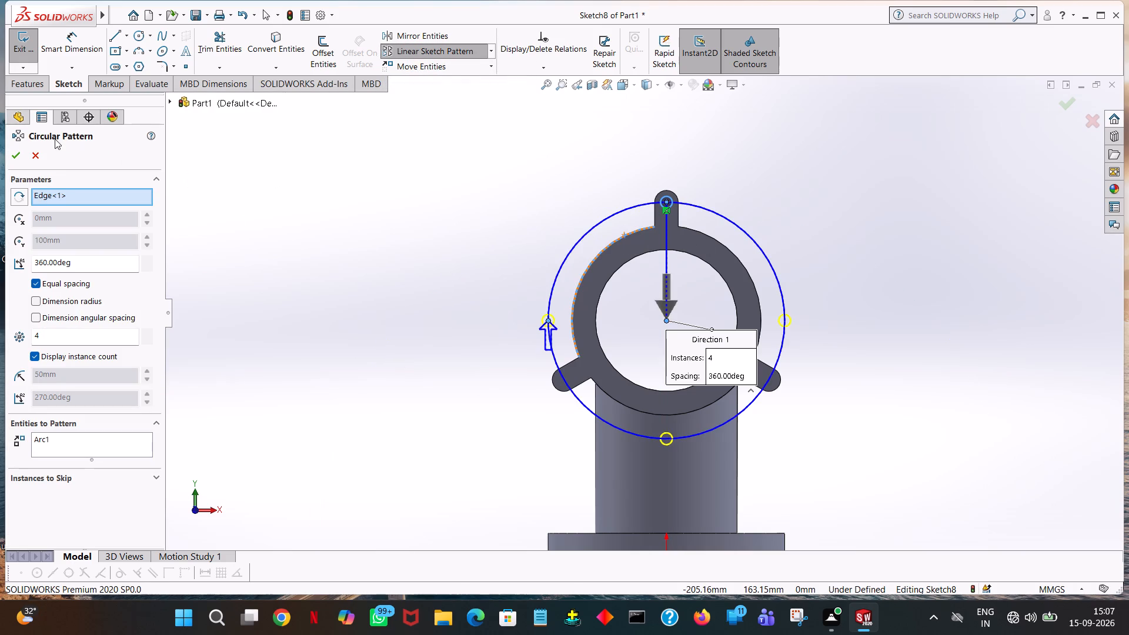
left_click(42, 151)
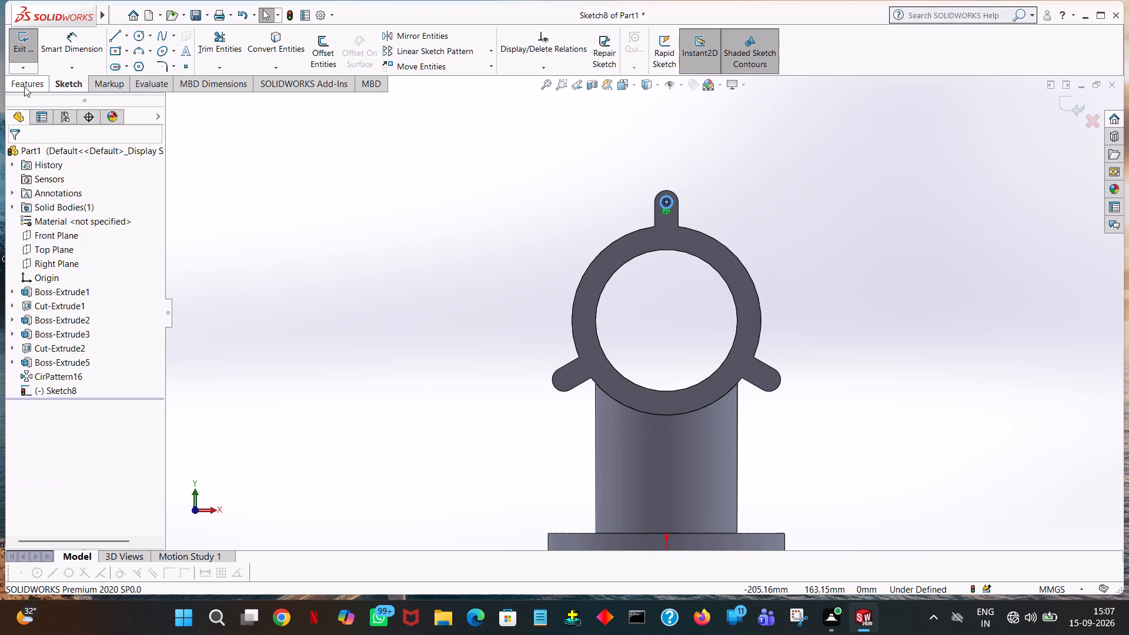
Cut-extrude the small circle 10 mm blind through the top lug.
left_click(25, 83)
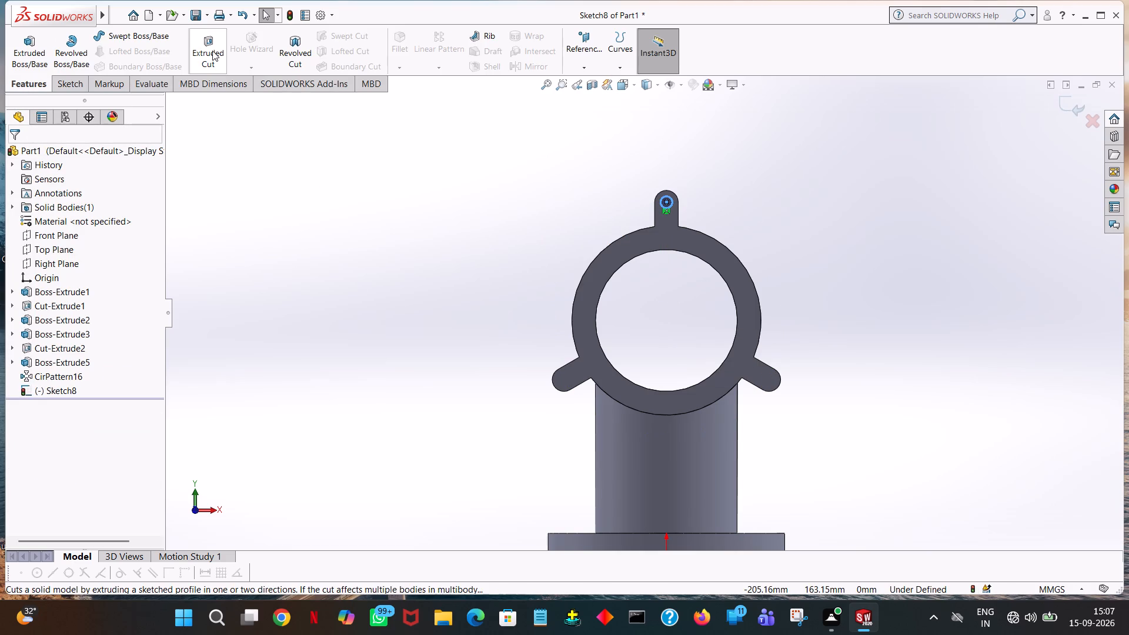
left_click(212, 51)
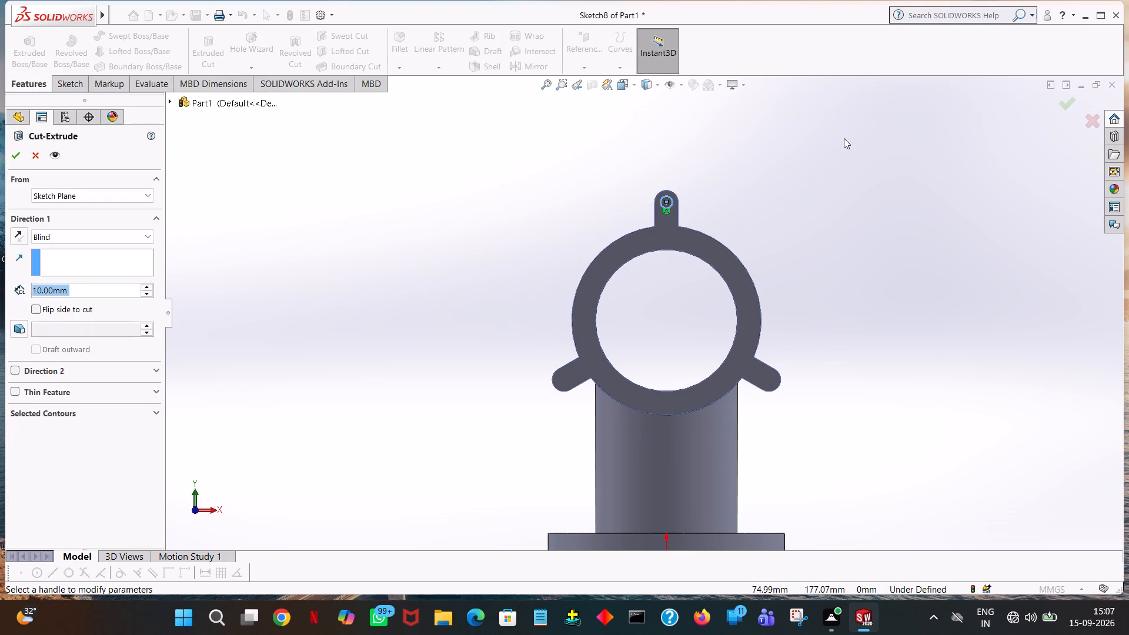
middle_click_drag(823, 144, 683, 181)
middle_click_drag(686, 181, 698, 188)
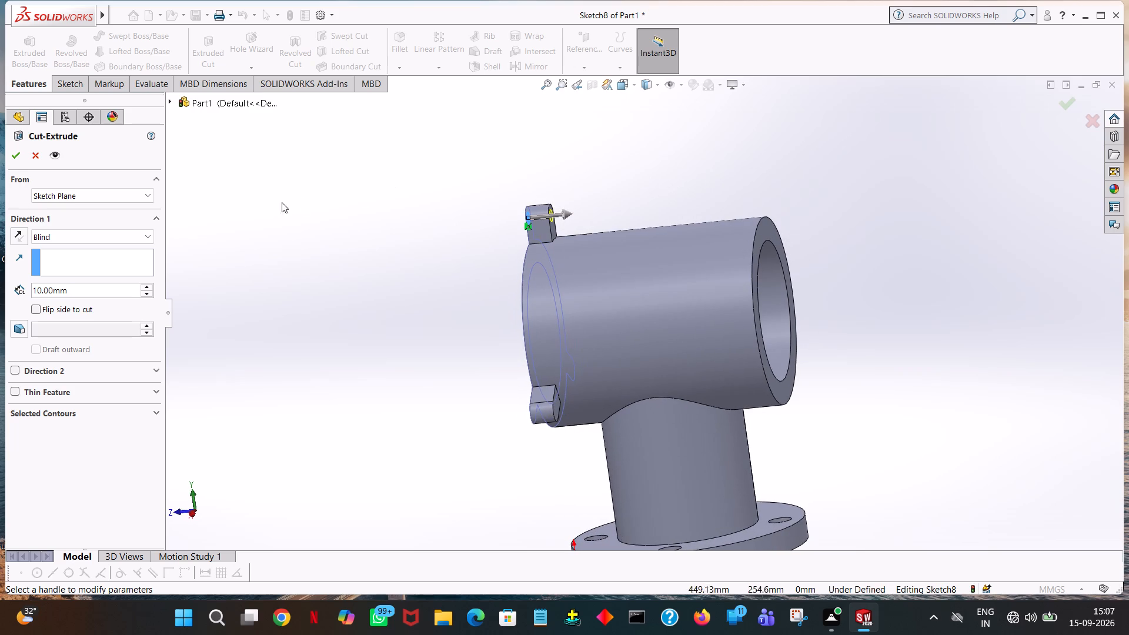
left_click(14, 154)
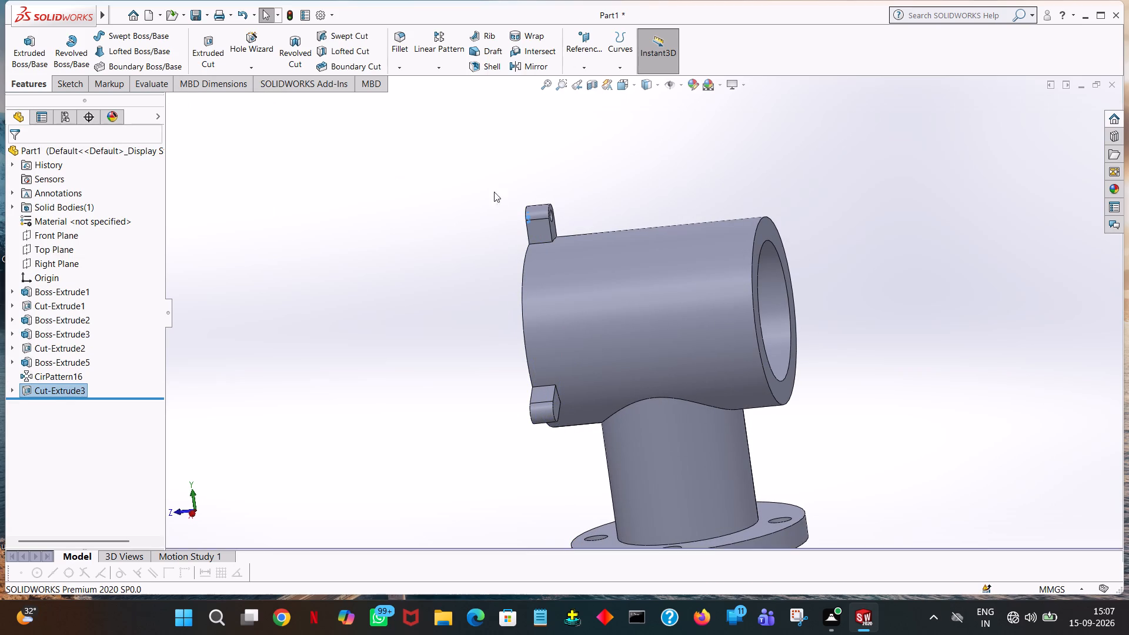
Start a circular feature pattern with 3 equally spaced instances over 360 degrees, using the horizontal tube's lugged end face as direction reference.
middle_click(565, 205)
middle_click_drag(602, 210, 740, 190)
left_click(811, 173)
middle_click_drag(809, 172, 779, 175)
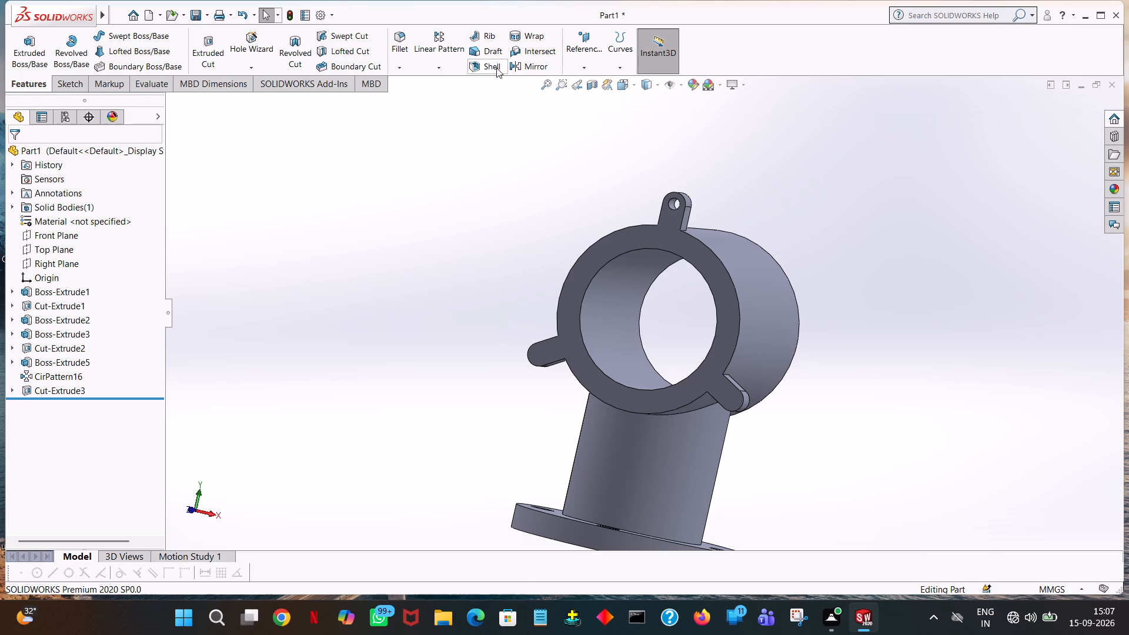
left_click(431, 64)
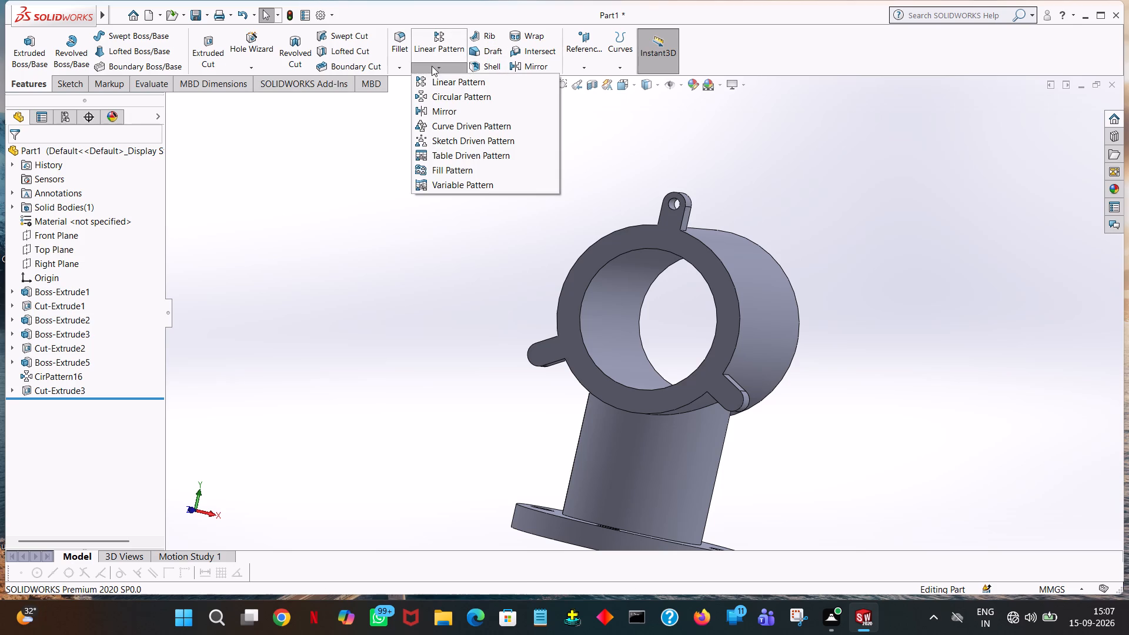
left_click(443, 99)
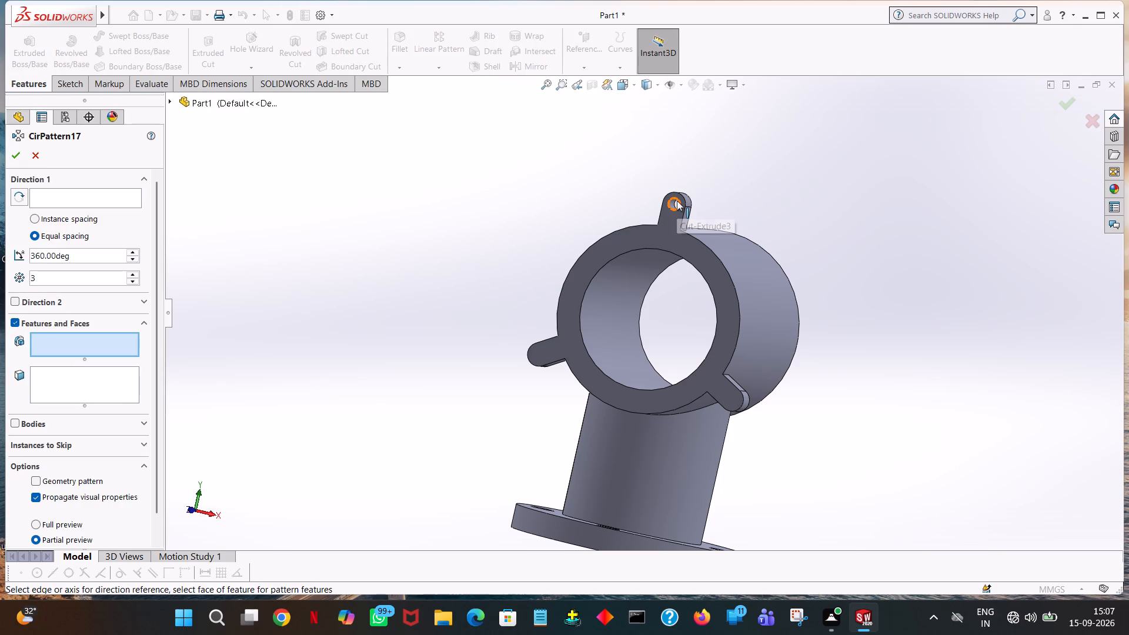
left_click(707, 246)
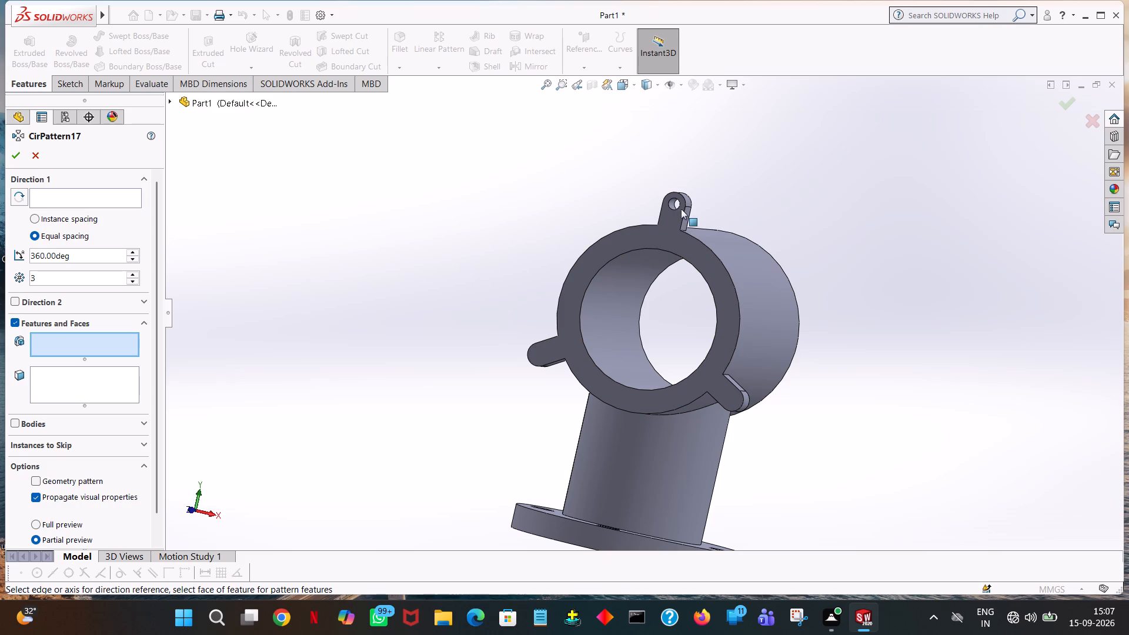
left_click(704, 243)
left_click(704, 243)
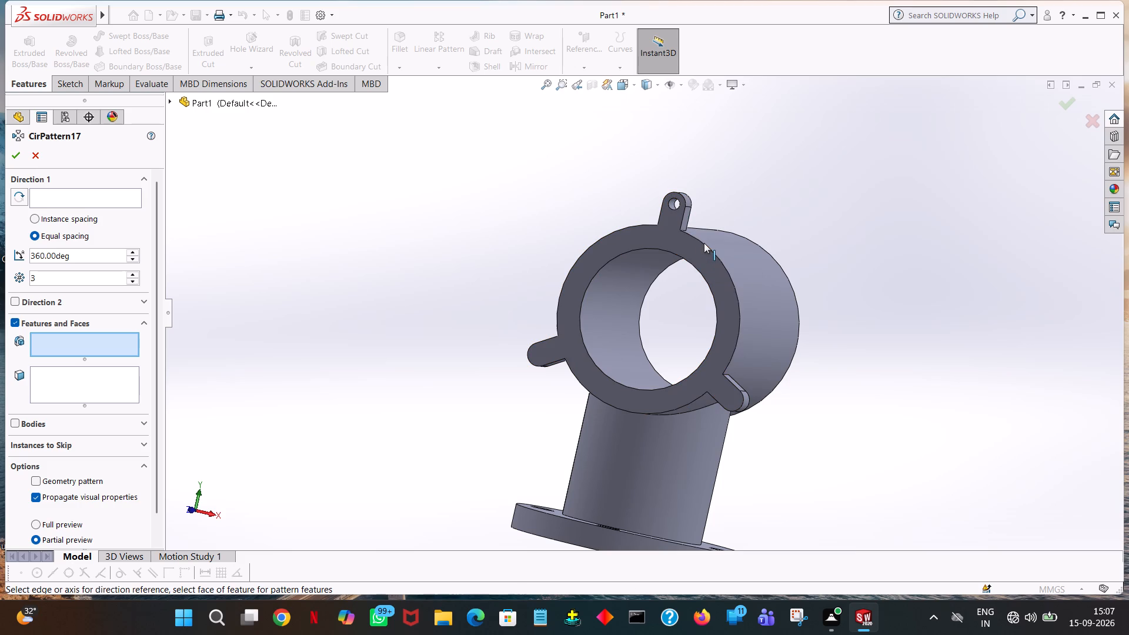
left_click(705, 245)
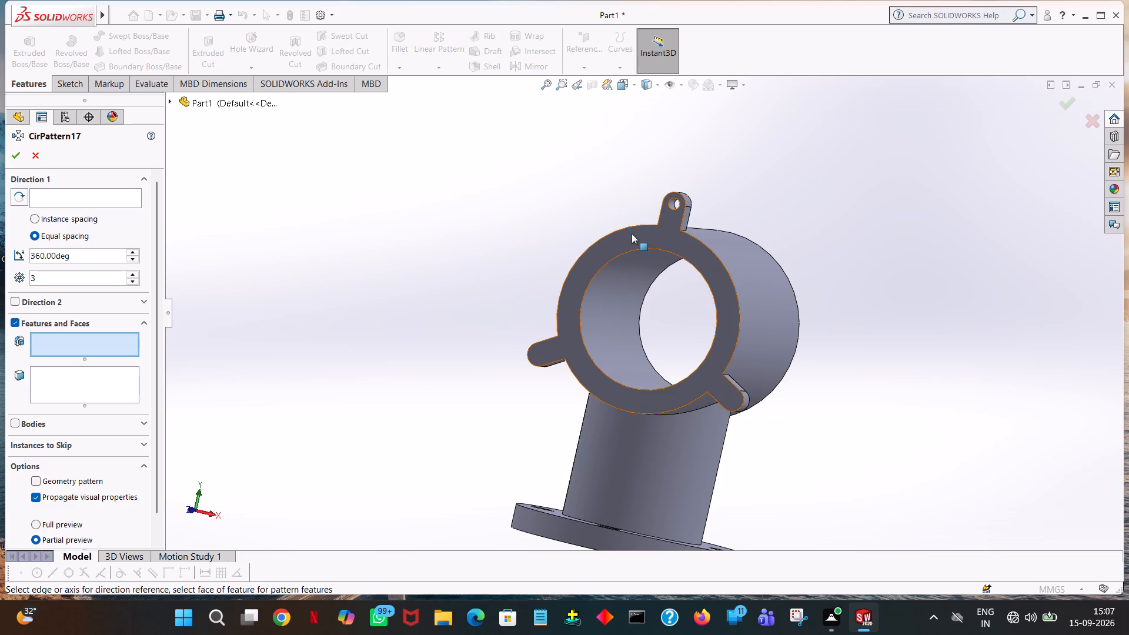
left_click(675, 201)
left_click(677, 203)
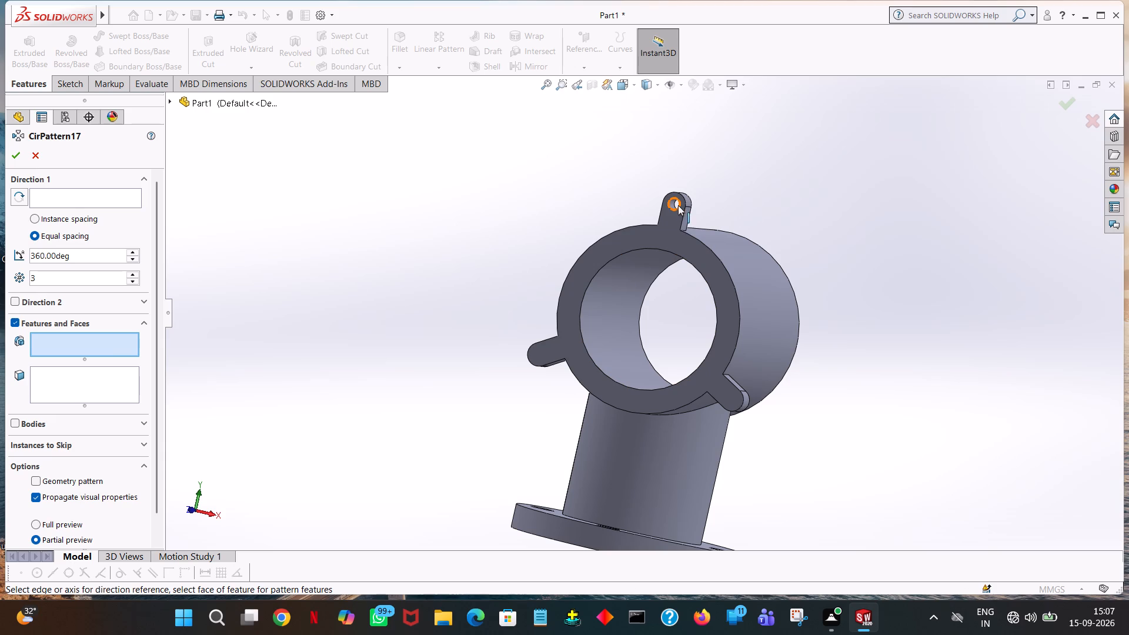
left_click(678, 208)
left_click(678, 209)
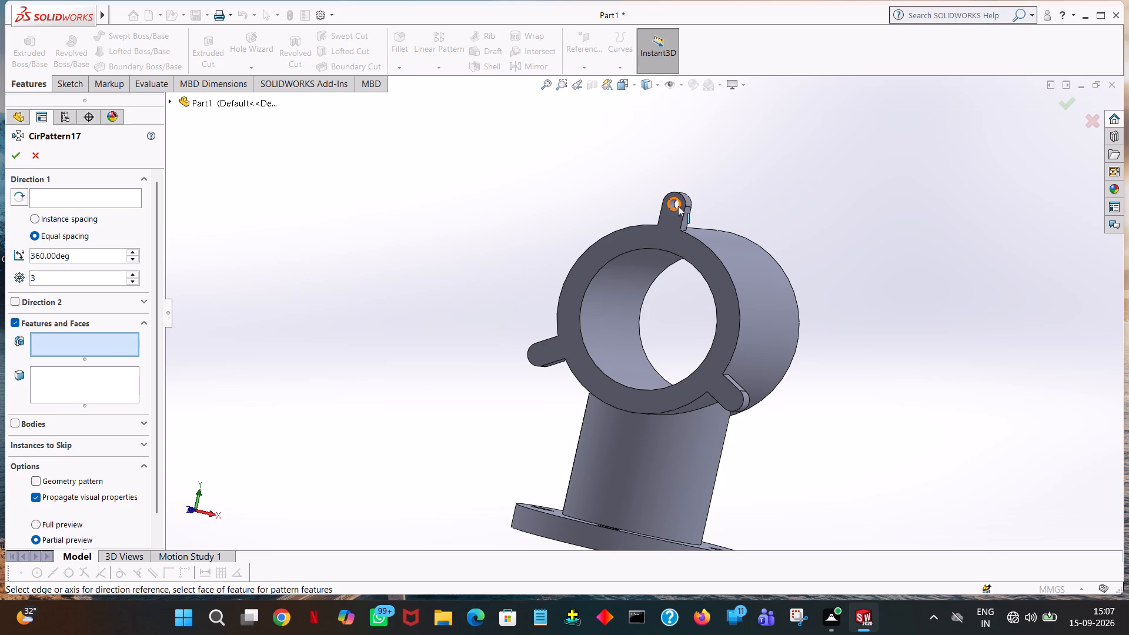
left_click(678, 206)
double_click(678, 206)
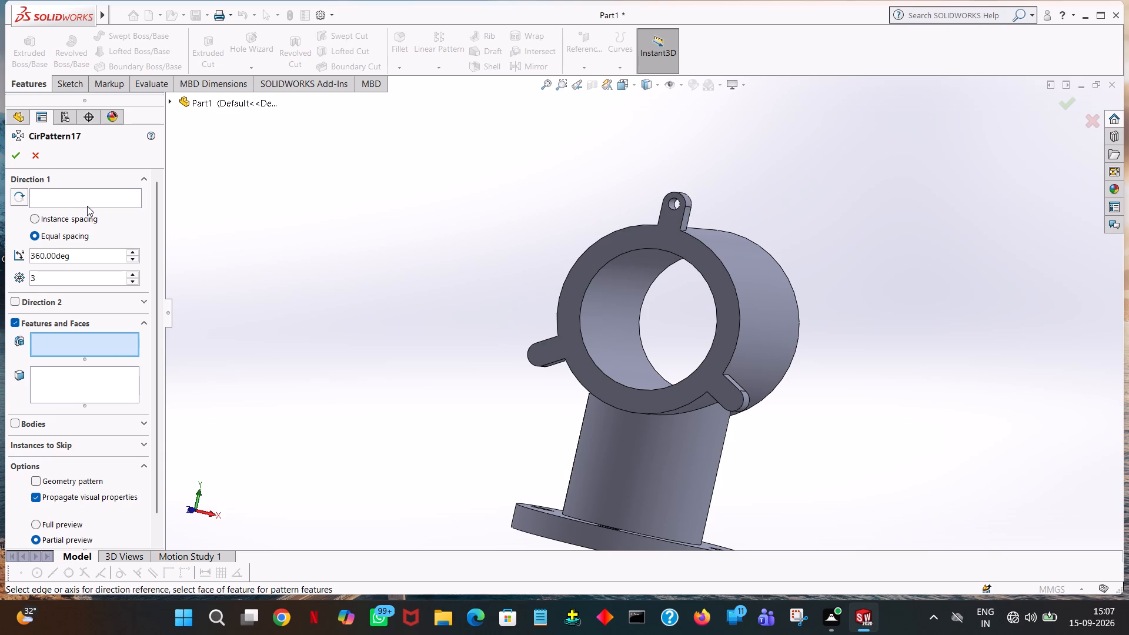
left_click(87, 206)
left_click(86, 202)
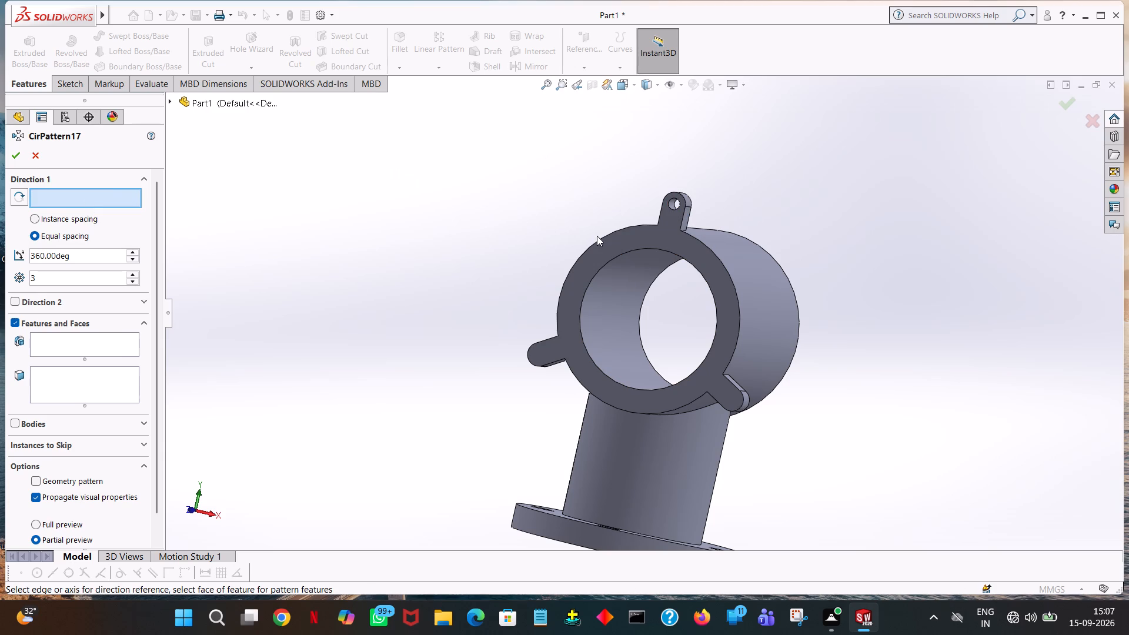
left_click(606, 236)
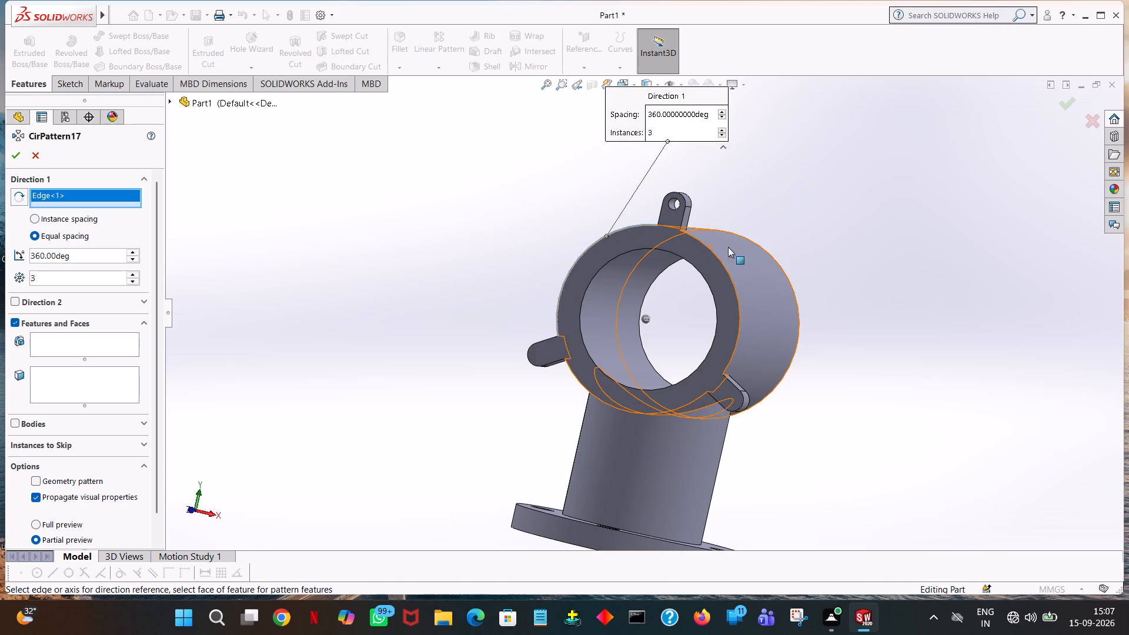
left_click(739, 322)
left_click(648, 413)
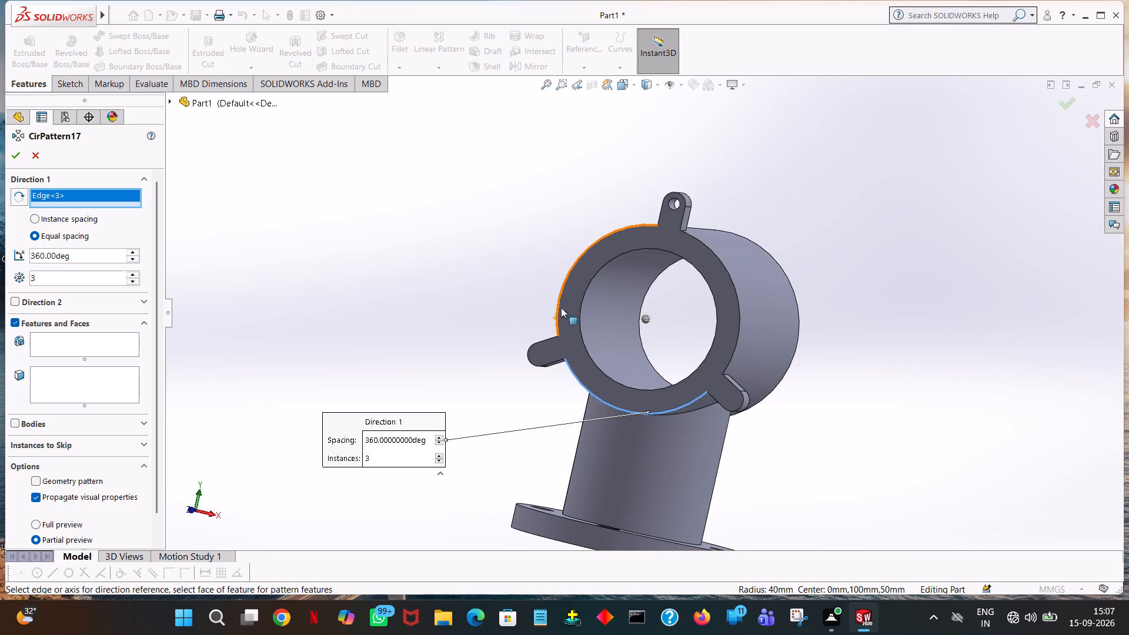
left_click(583, 278)
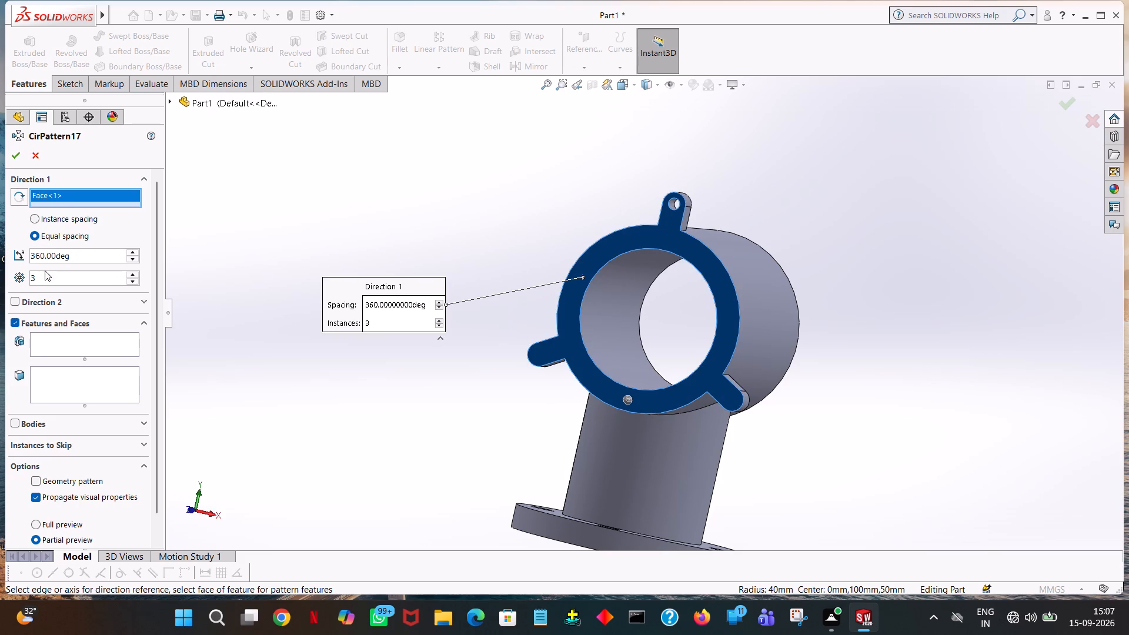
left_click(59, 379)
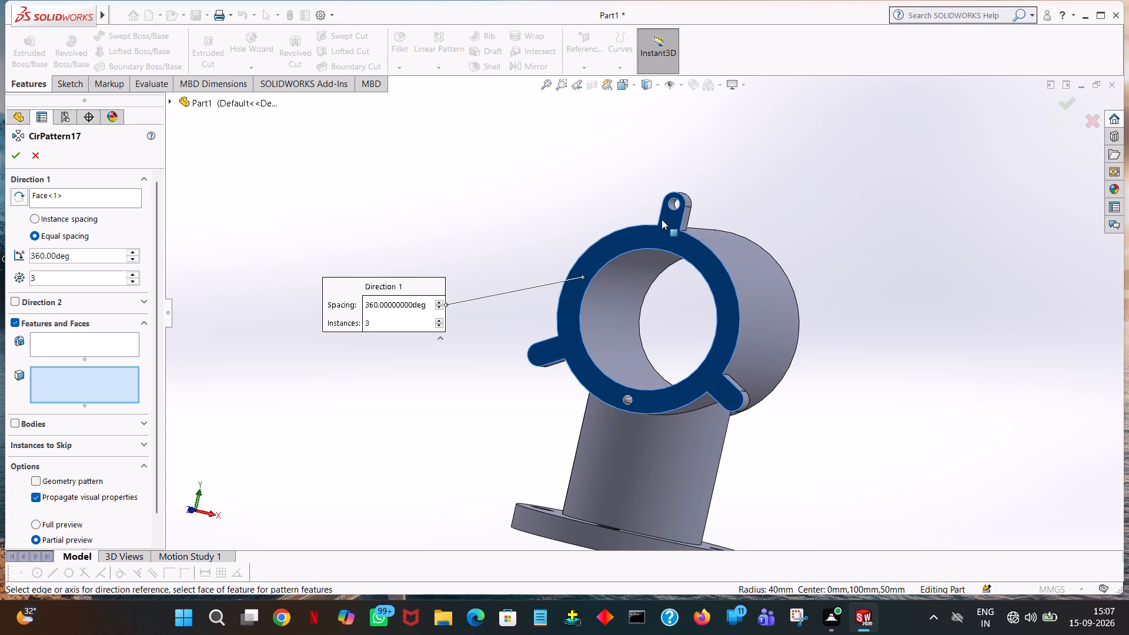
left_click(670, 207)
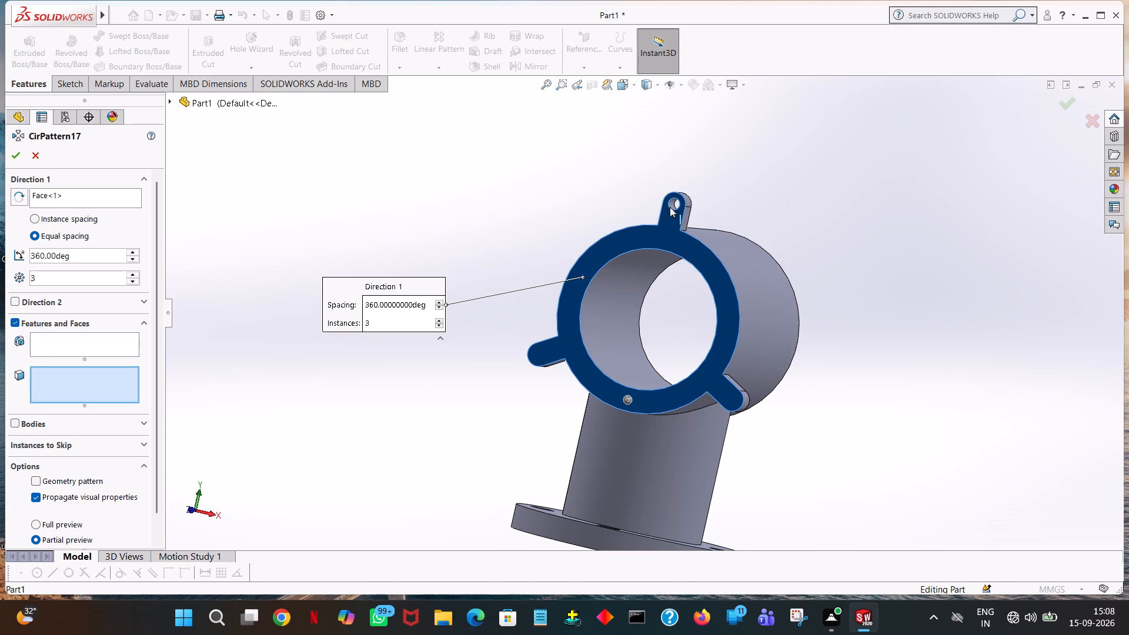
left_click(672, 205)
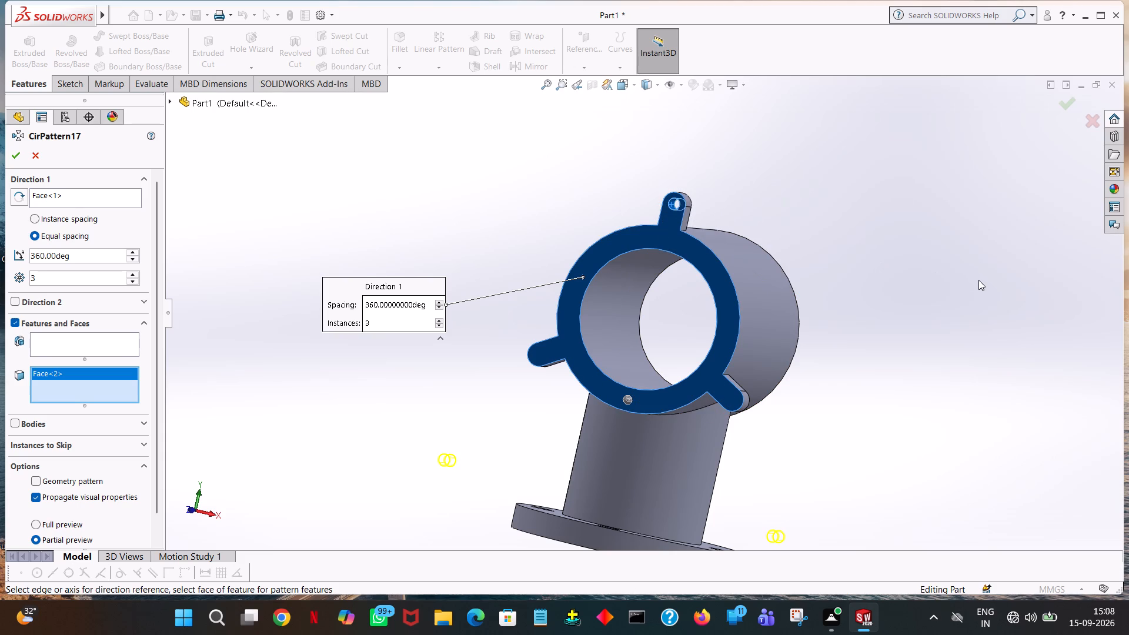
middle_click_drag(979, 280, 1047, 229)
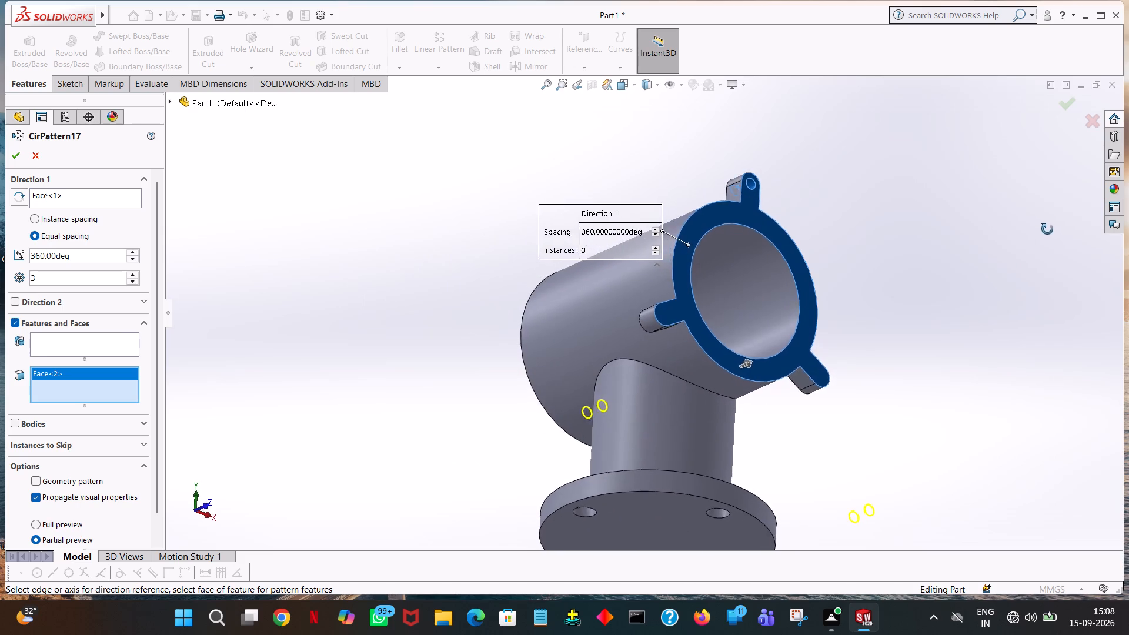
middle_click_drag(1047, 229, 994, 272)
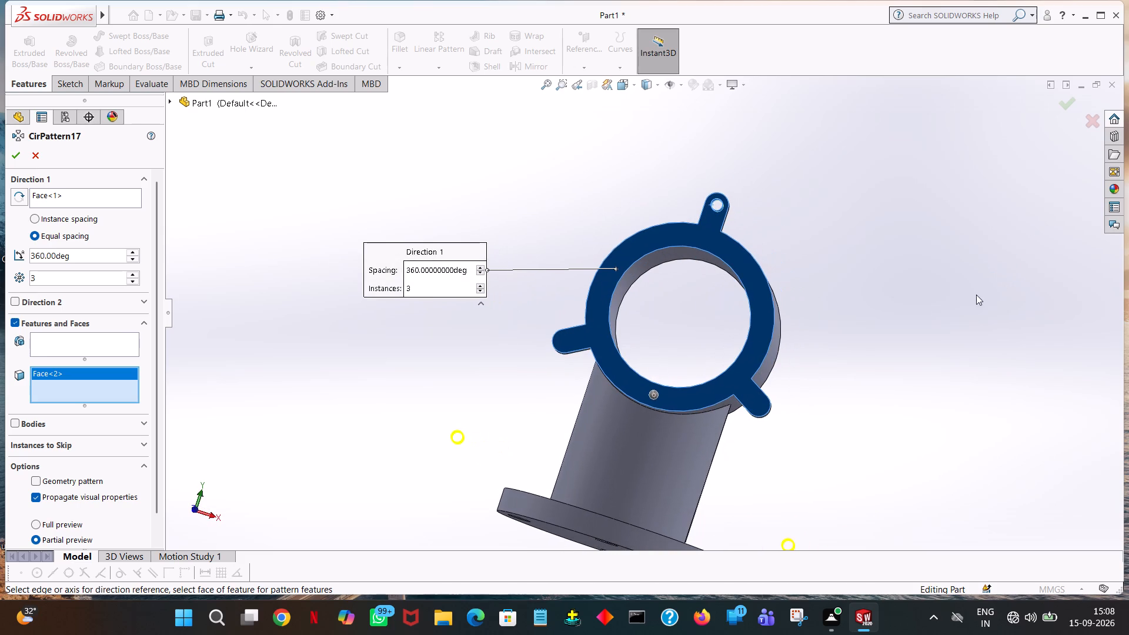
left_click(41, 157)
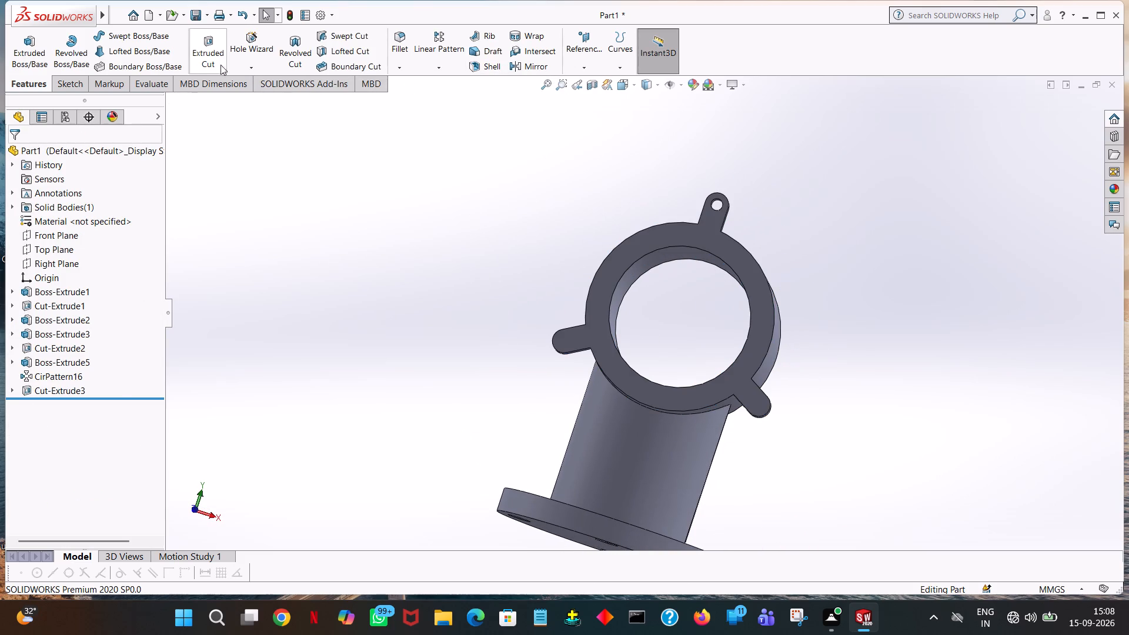
Sketch a 2.5 mm radius circle centred on the lower-left lug's rounded end, on the horizontal tube's end face, for an extruded cut.
left_click(205, 45)
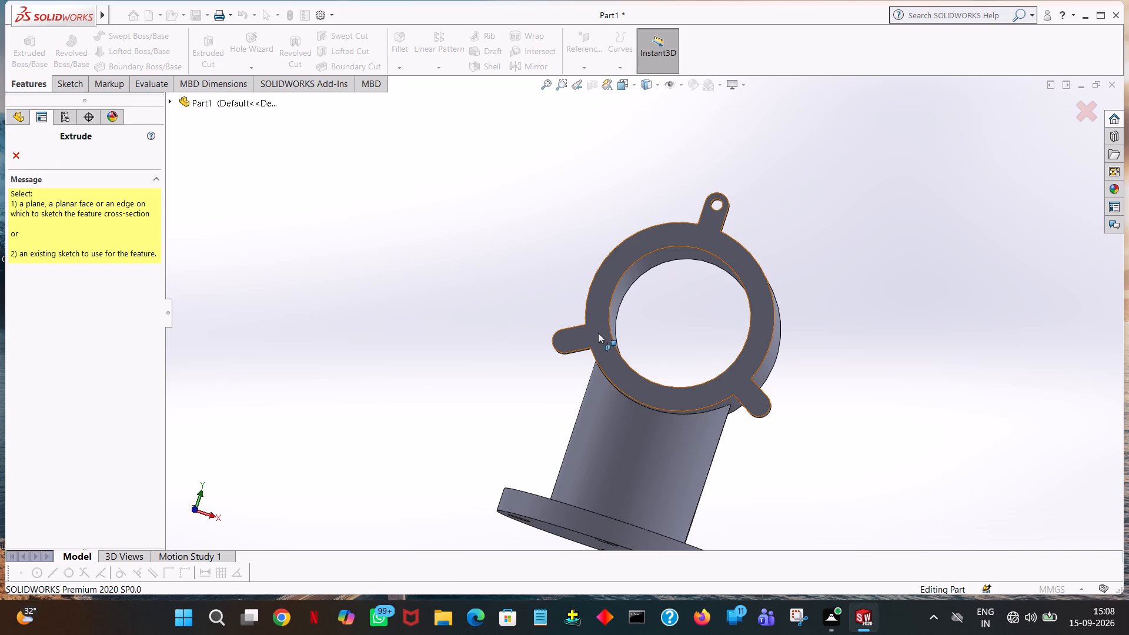
left_click(598, 333)
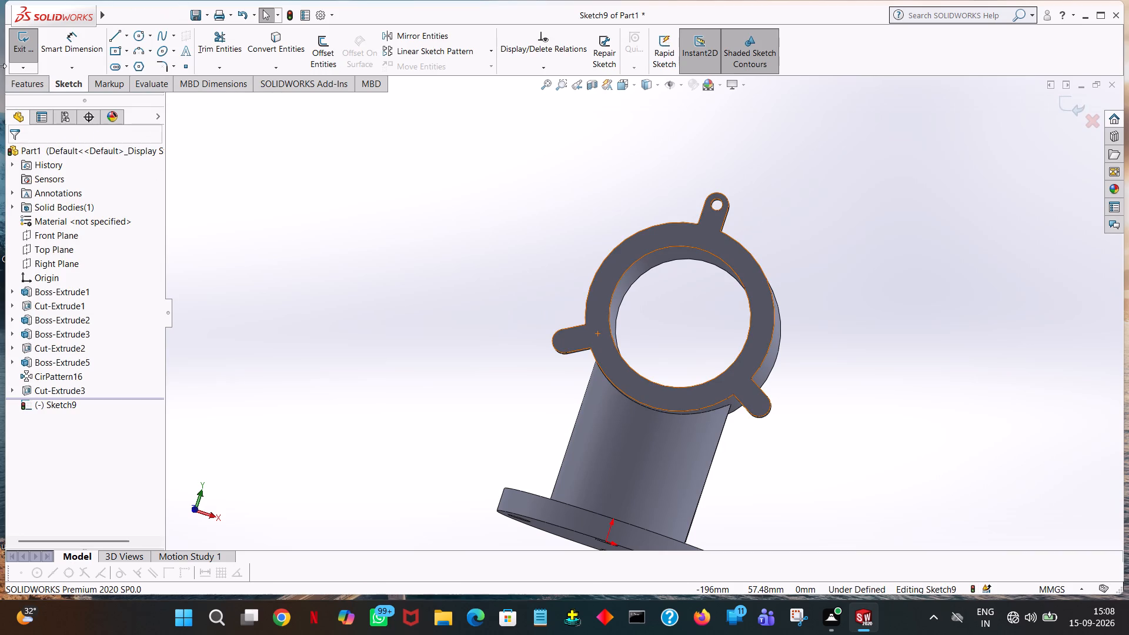
left_click(132, 35)
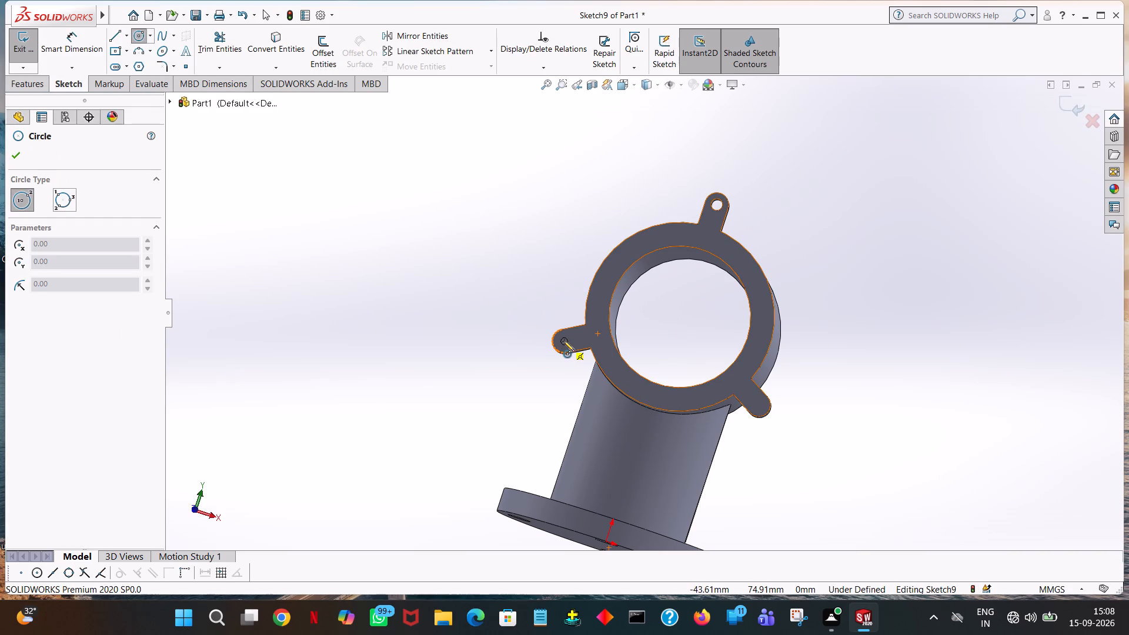
scroll(563, 340, "down", 7, "ctrl")
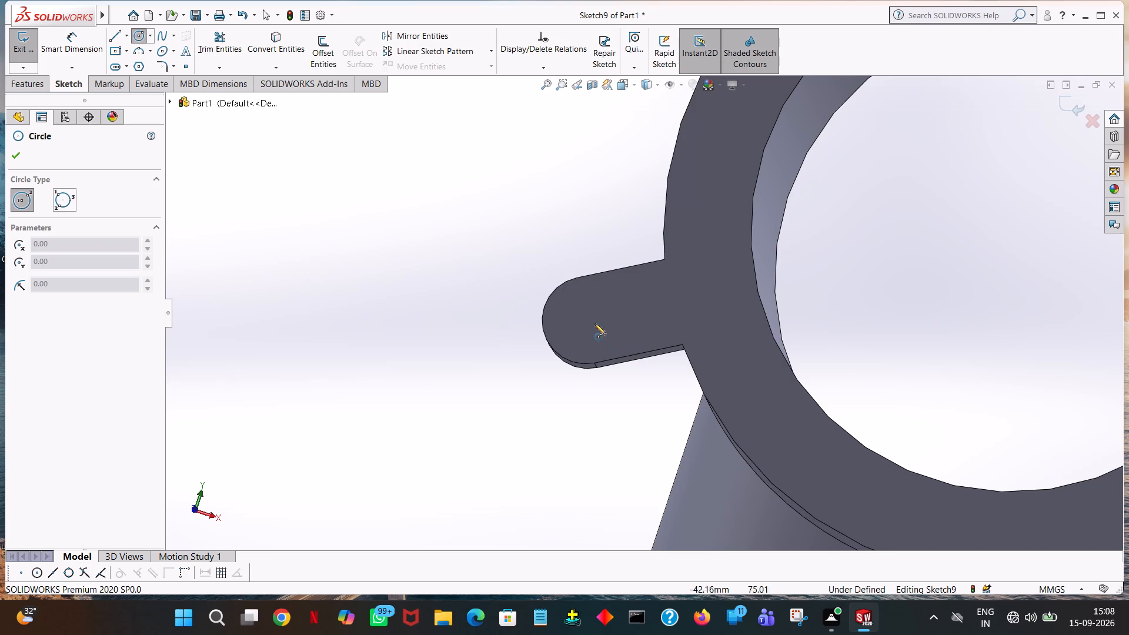
left_click(586, 320)
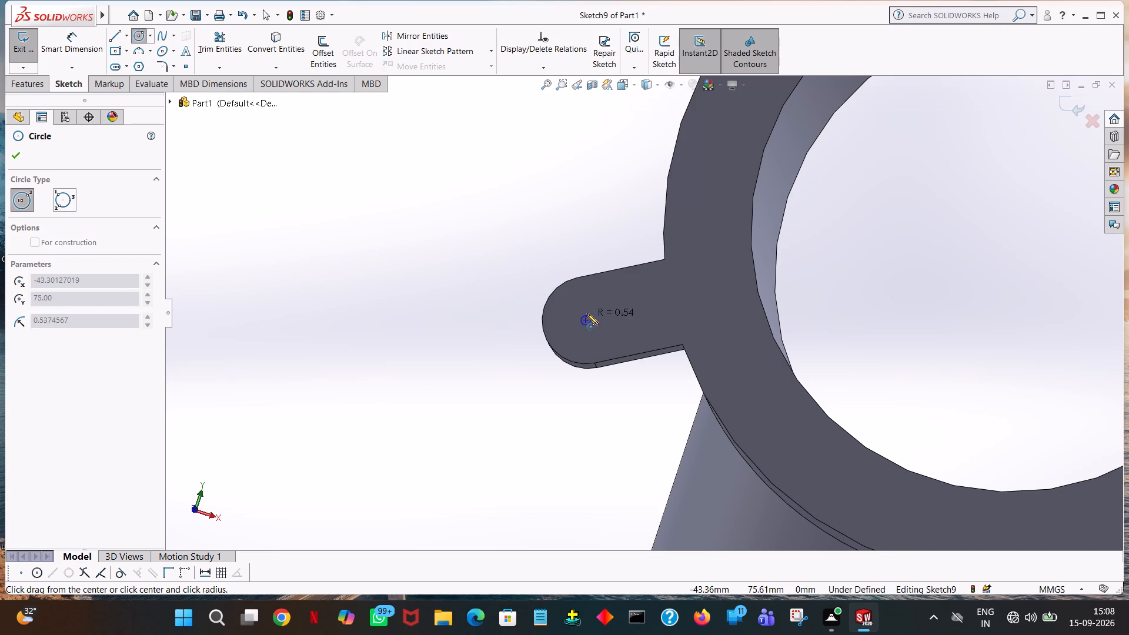
left_click(599, 299)
key("2")
type(".5")
key("Return")
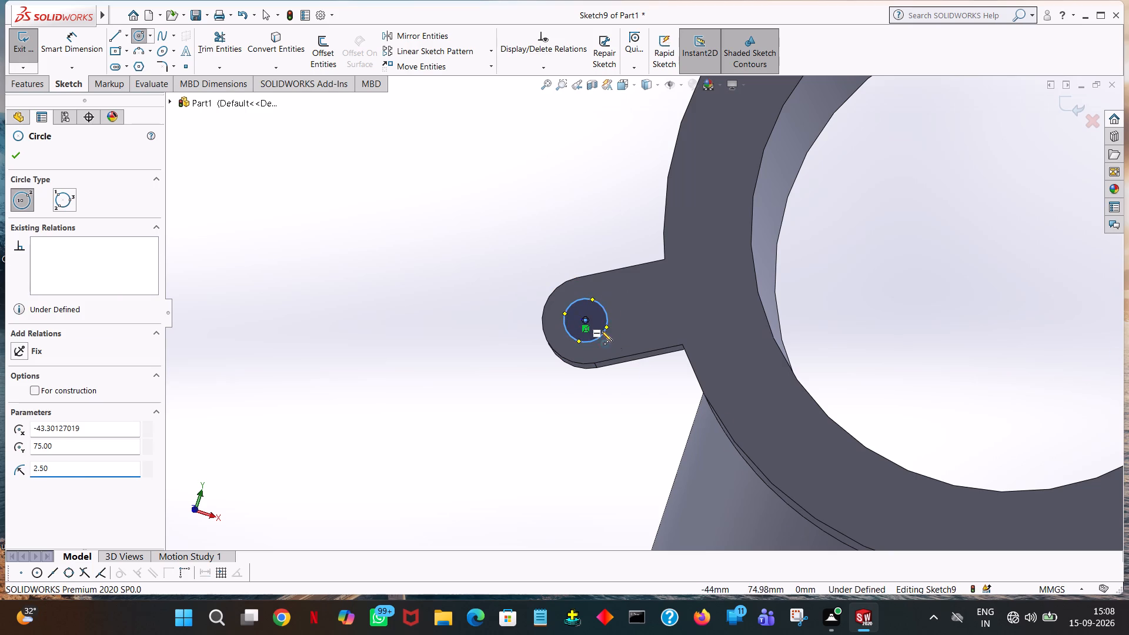
Add a 2.5 mm radius circle centred on the lower-right lug's rounded end in the same sketch.
scroll(851, 285, "down", 1, "ctrl")
scroll(940, 357, "down", 5, "ctrl")
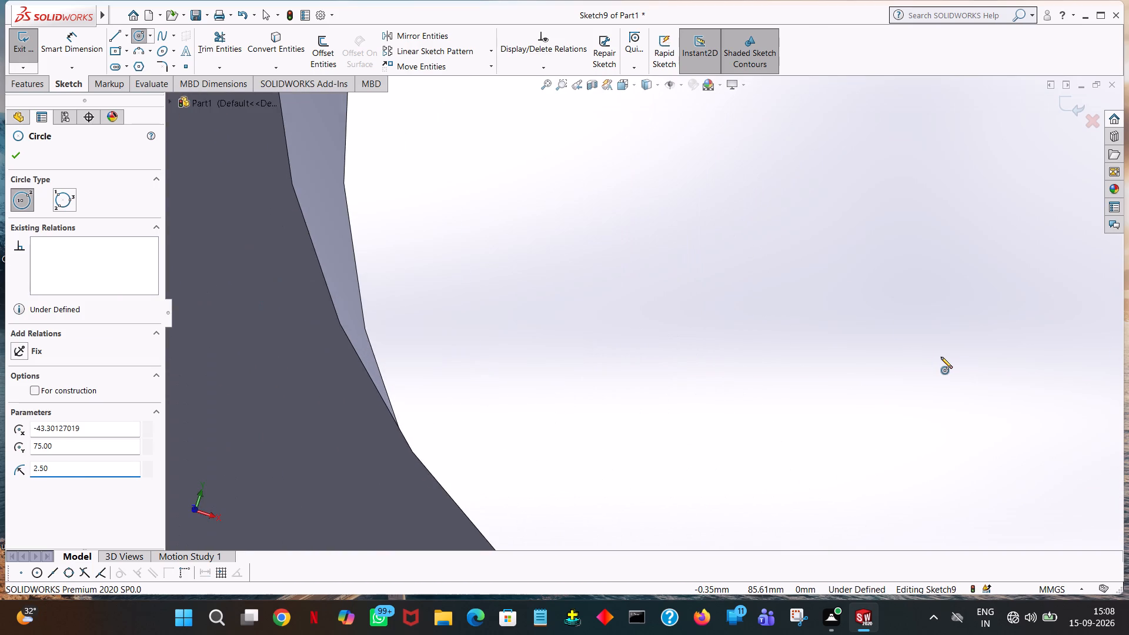
scroll(941, 357, "down", 3, "ctrl")
scroll(941, 359, "up", 11, "ctrl")
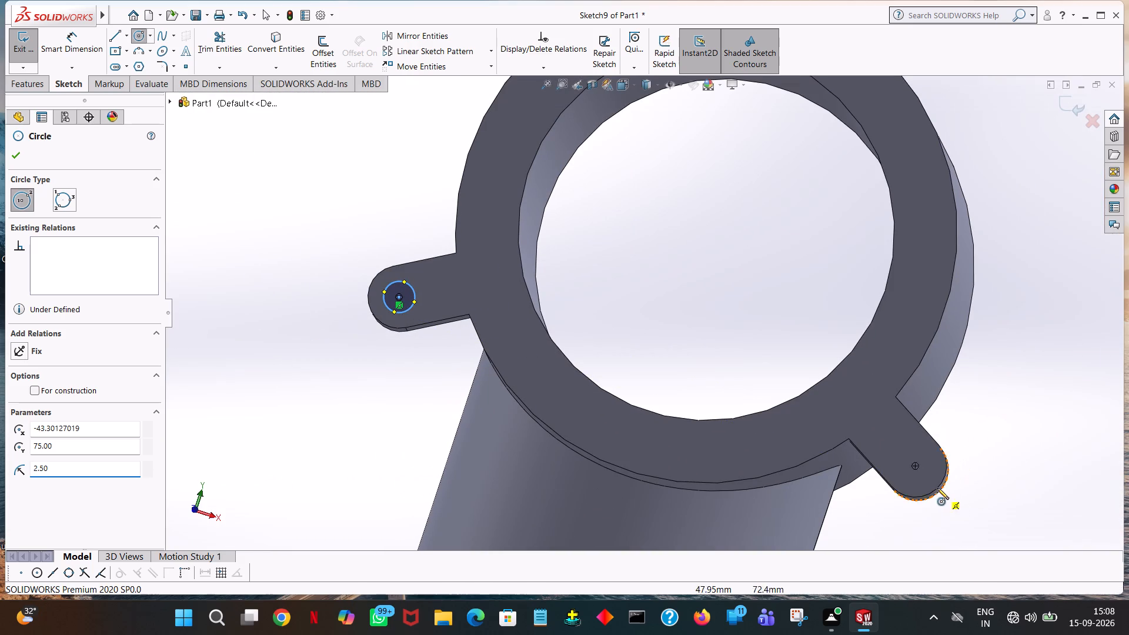
left_click(916, 466)
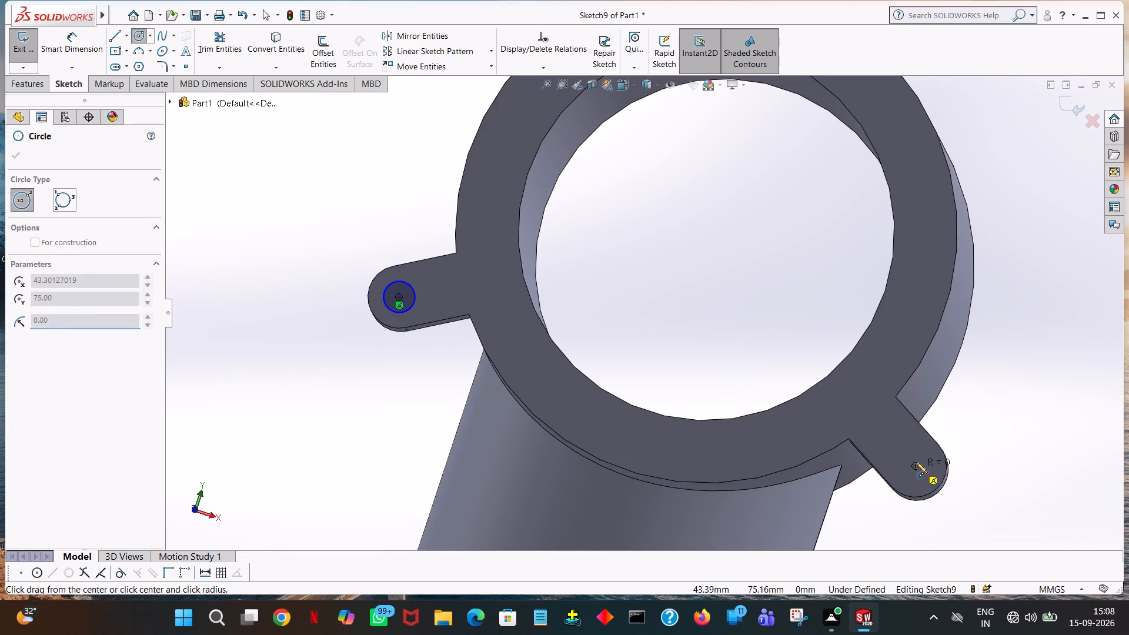
left_click(922, 454)
key("2")
type("3.")
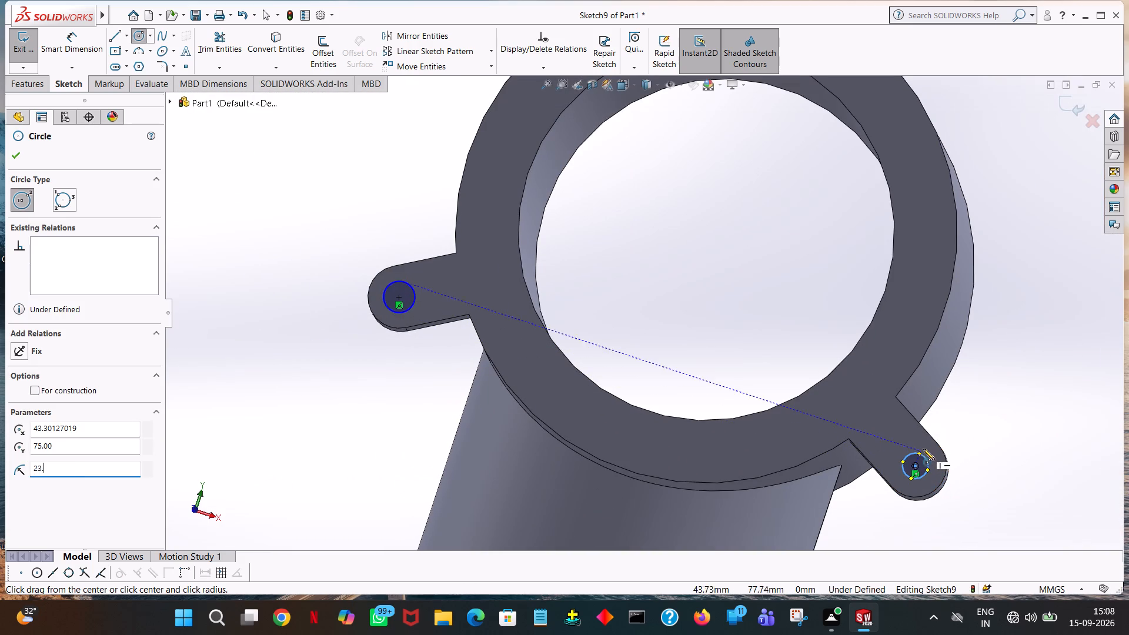
key("BackSpace")
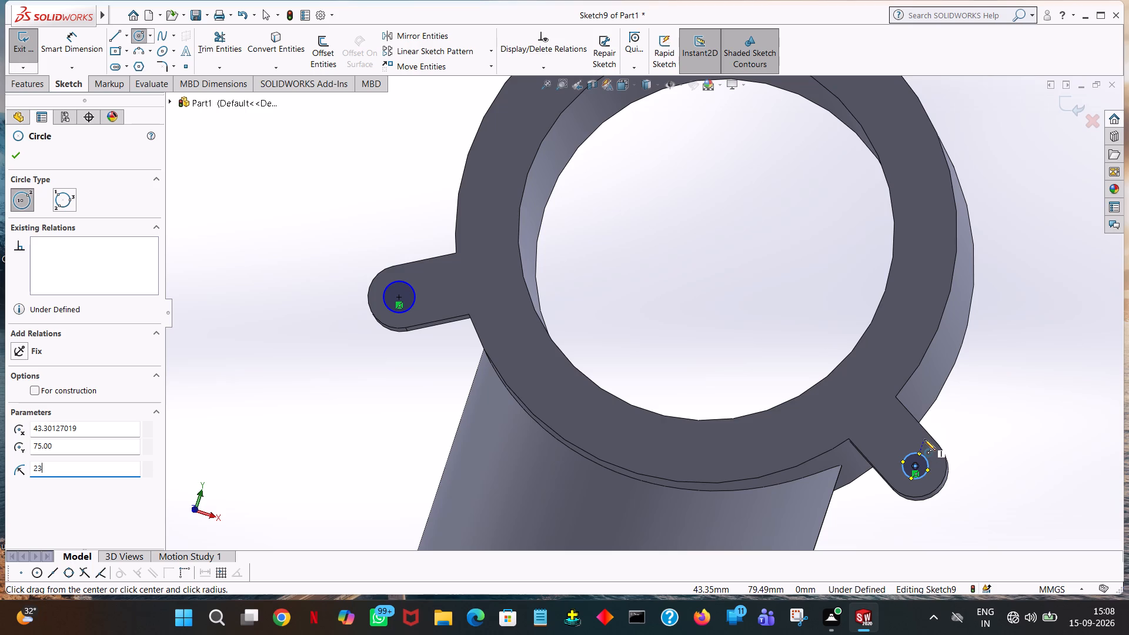
key("BackSpace")
type(".5")
key("Return")
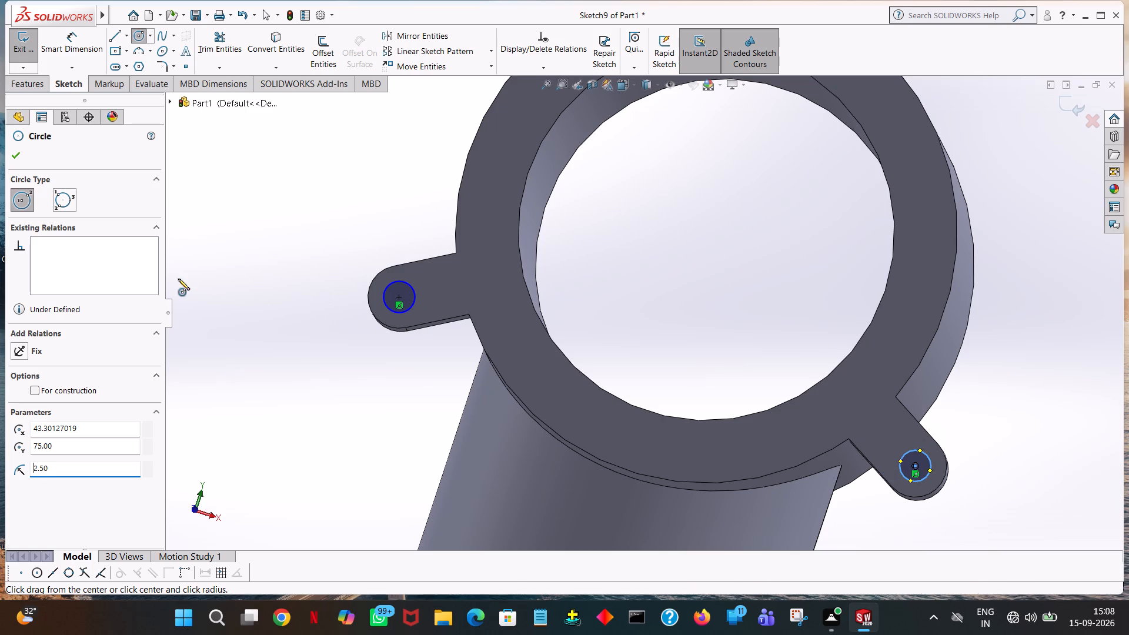
left_click(17, 161)
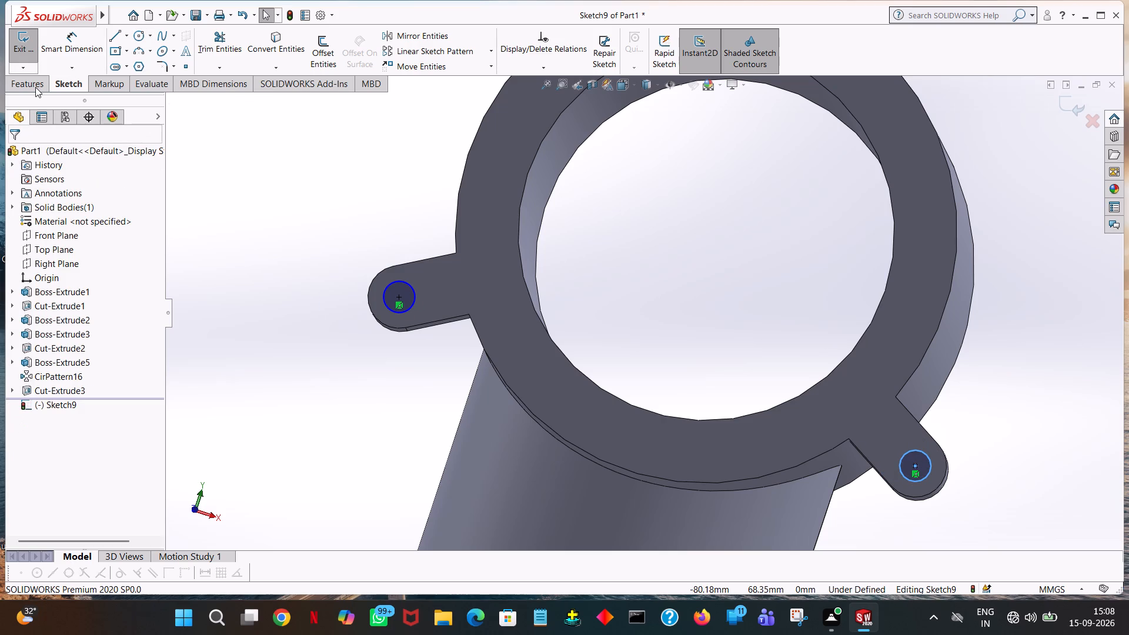
Cut-extrude both sketched circles 10 mm blind through the two lower lugs.
left_click(36, 85)
left_click(196, 53)
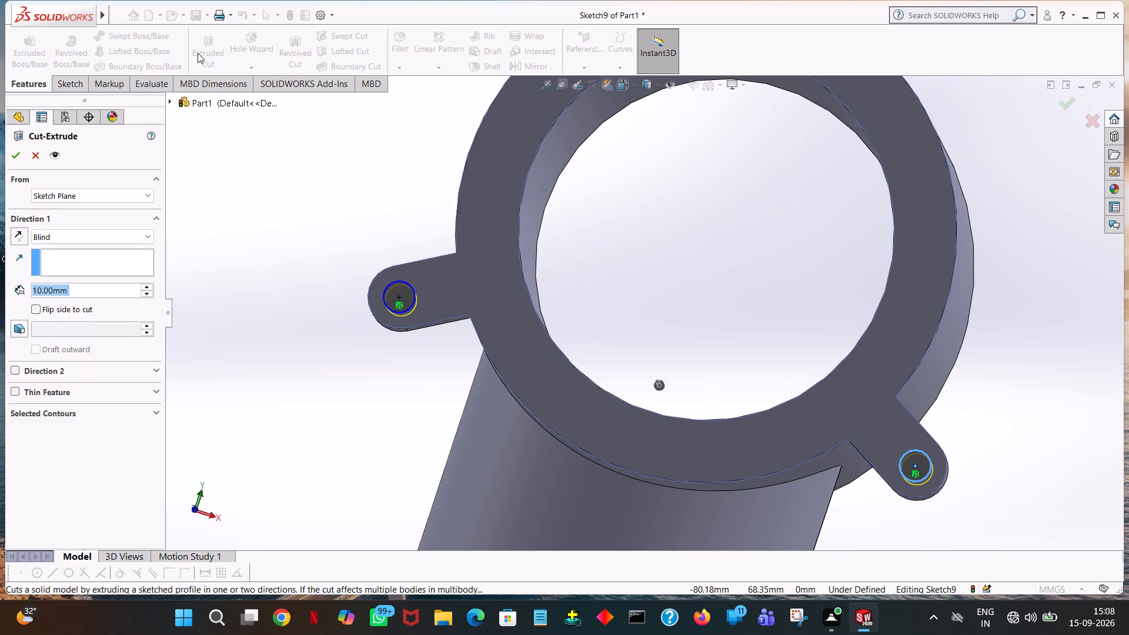
left_click(12, 153)
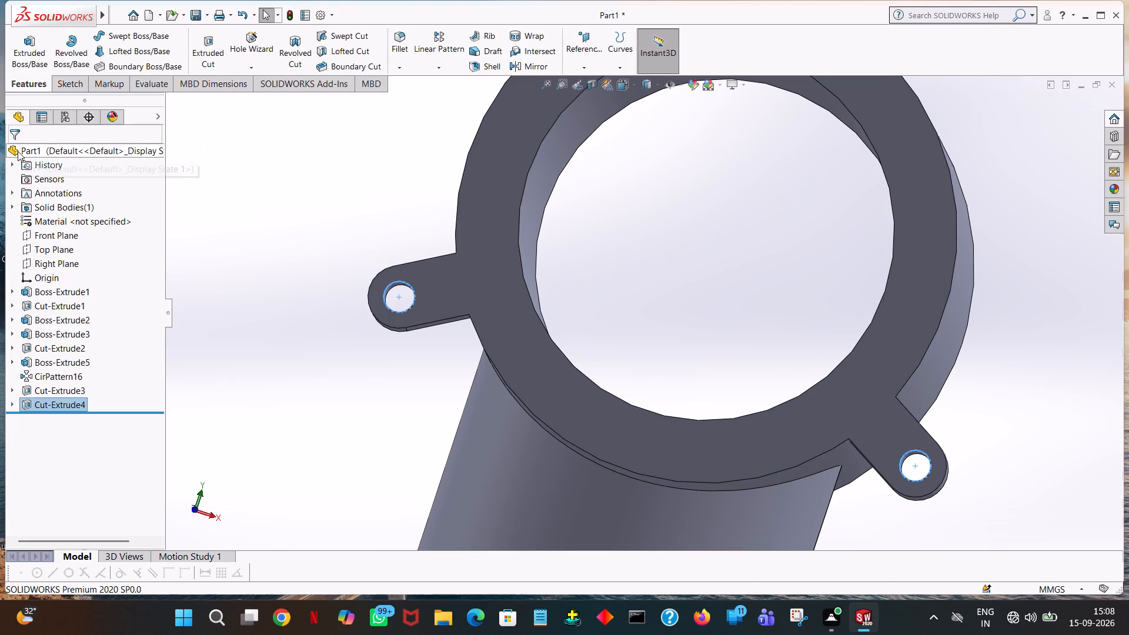
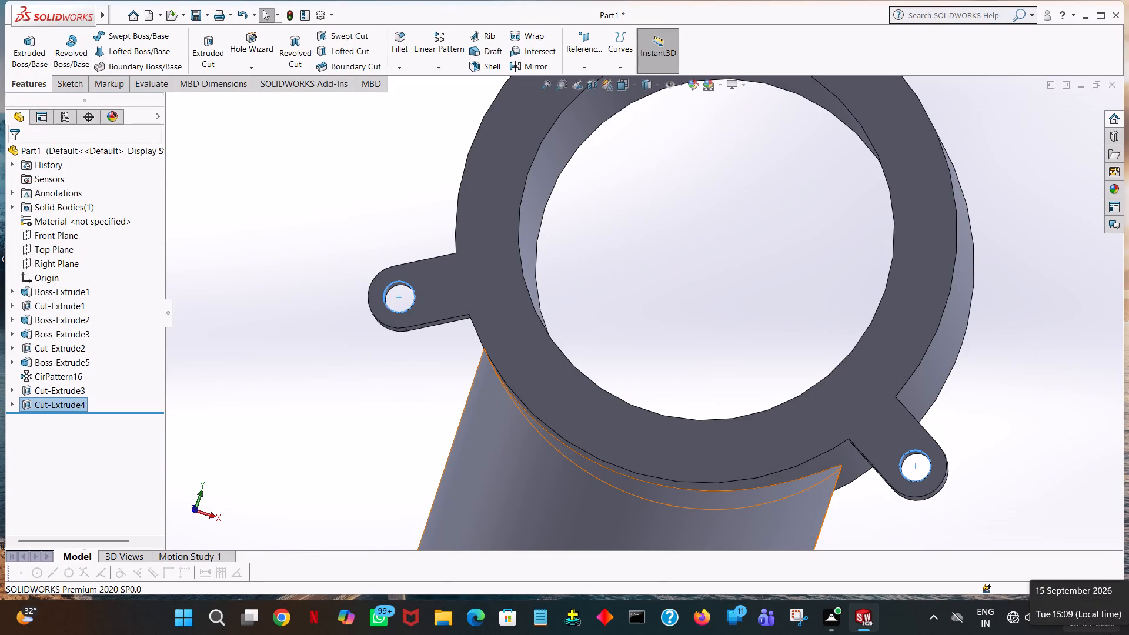
Open a new sketch on the Front Plane and view it face-on.
key("ctrl+7")
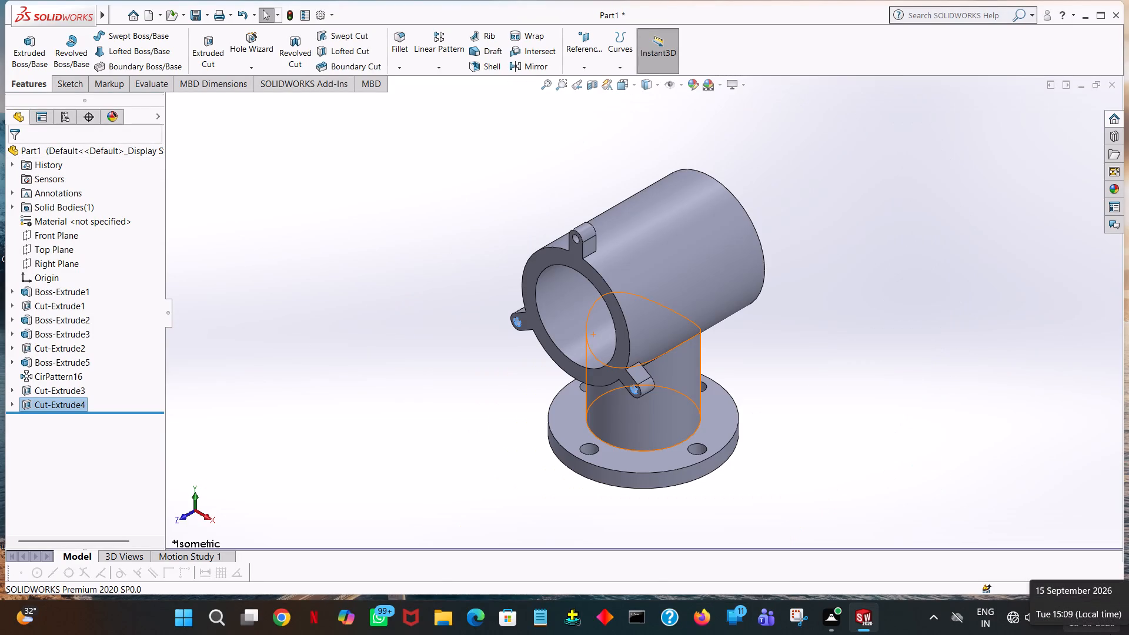
left_click(416, 186)
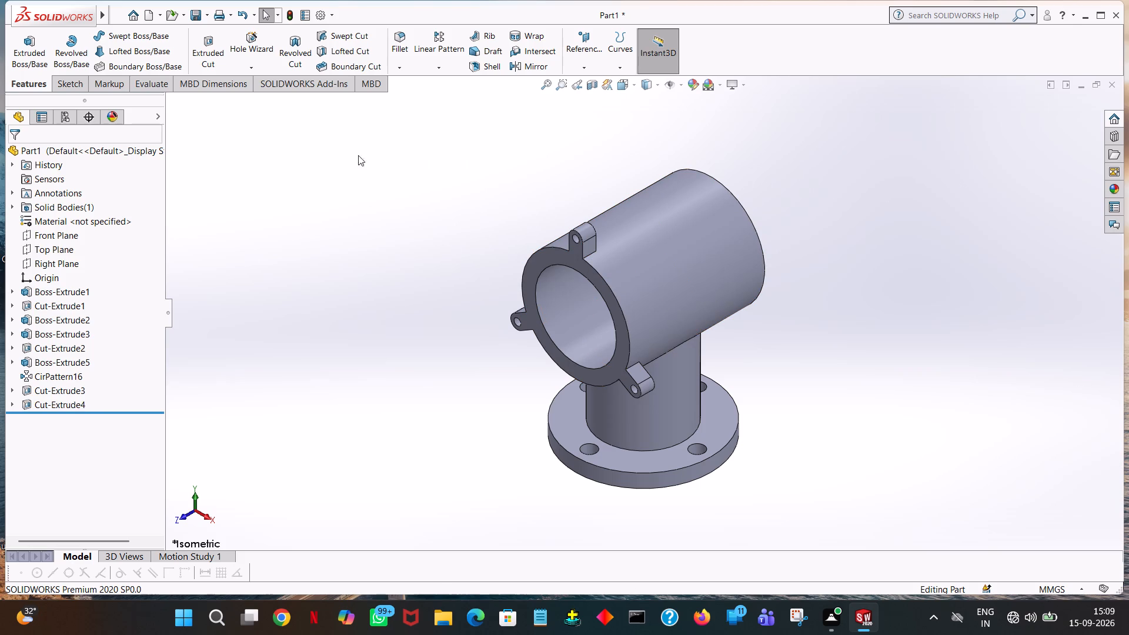
left_click(54, 233)
middle_click_drag(854, 338, 871, 341)
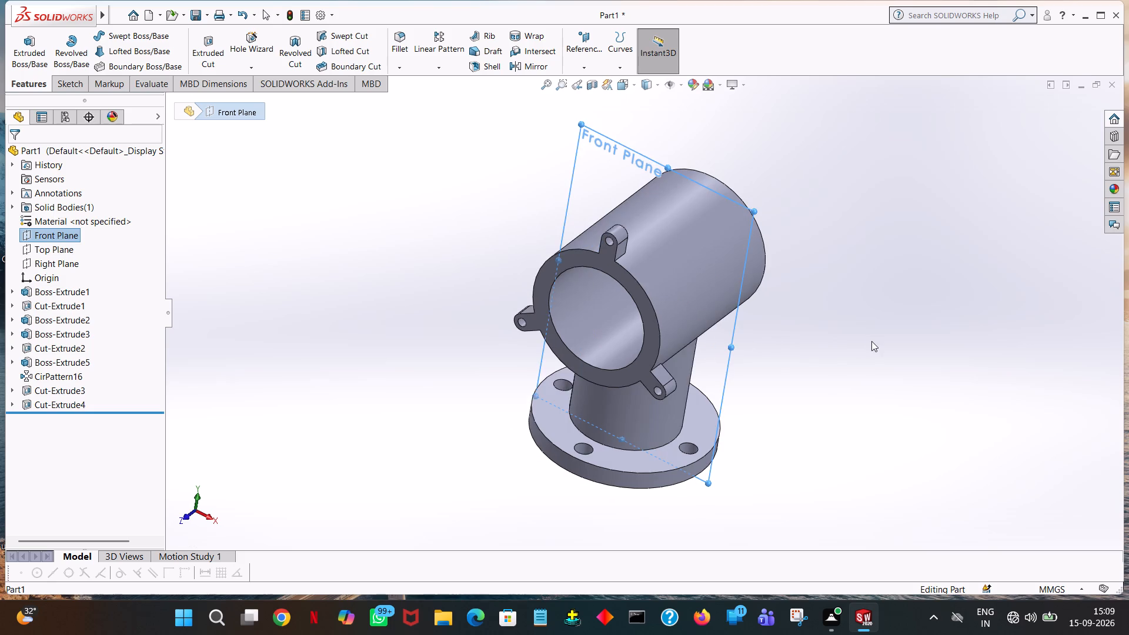
middle_click_drag(871, 341, 853, 353)
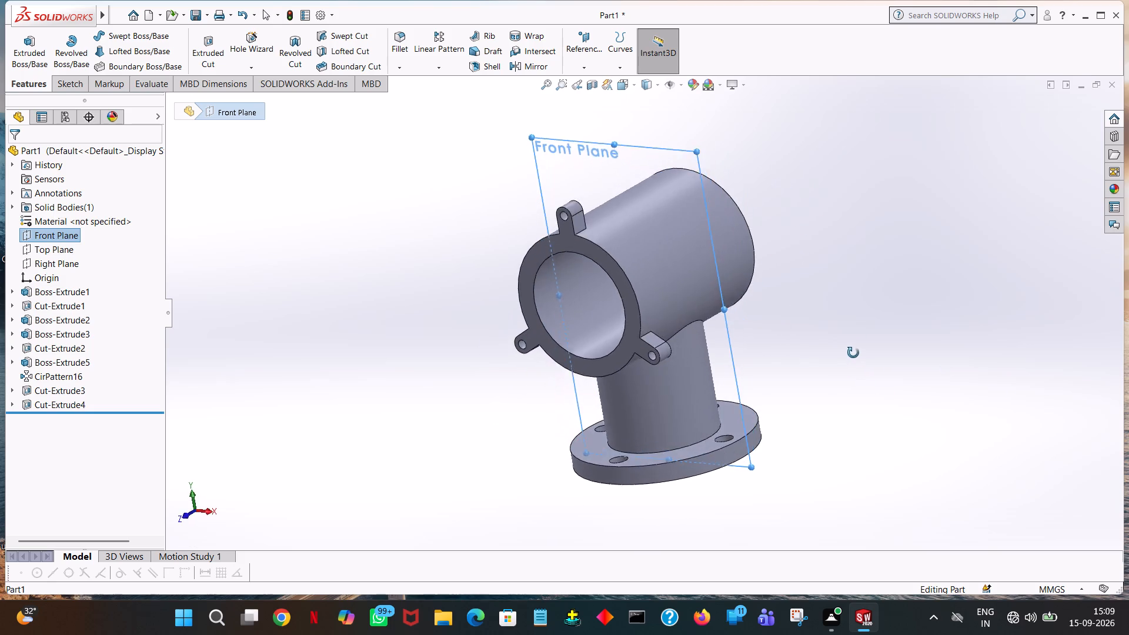
middle_click_drag(853, 353, 897, 333)
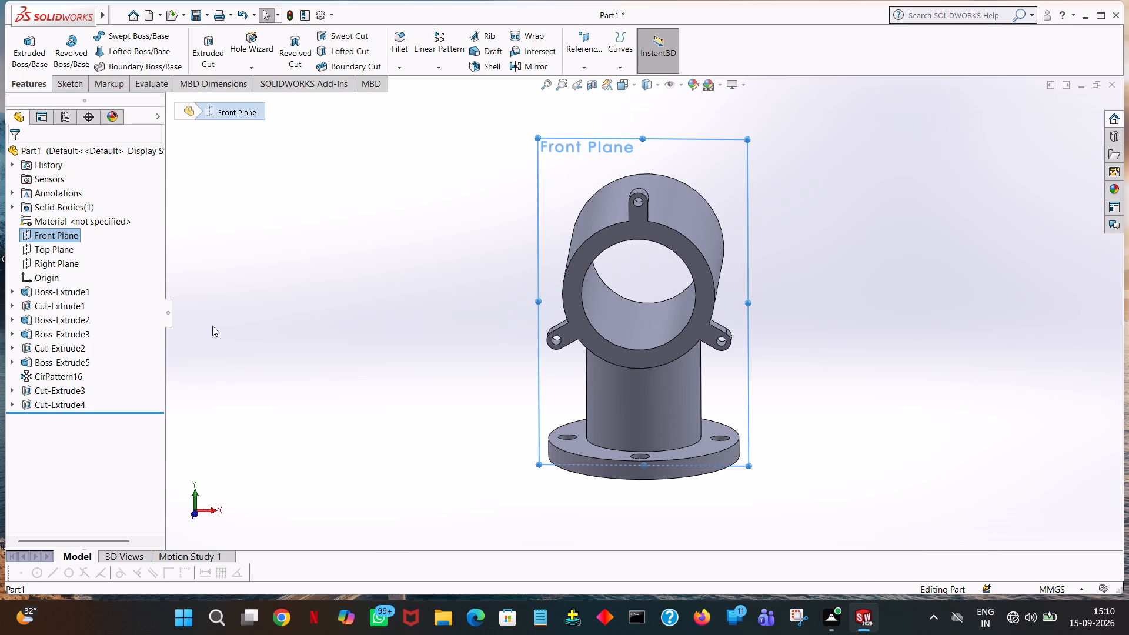
right_click(36, 235)
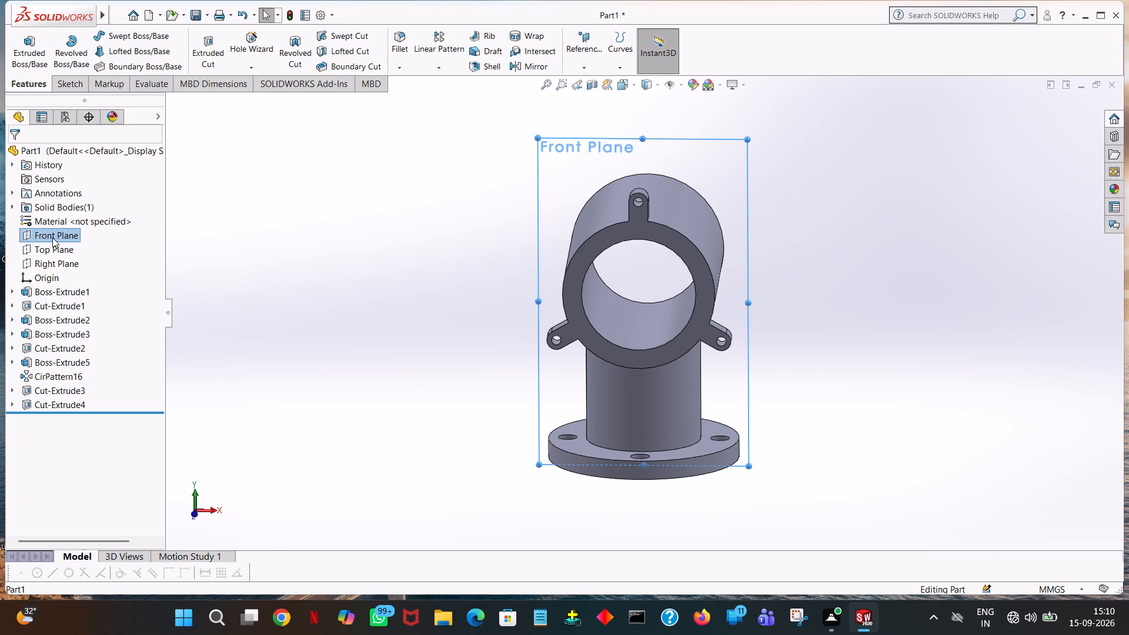
left_click(50, 222)
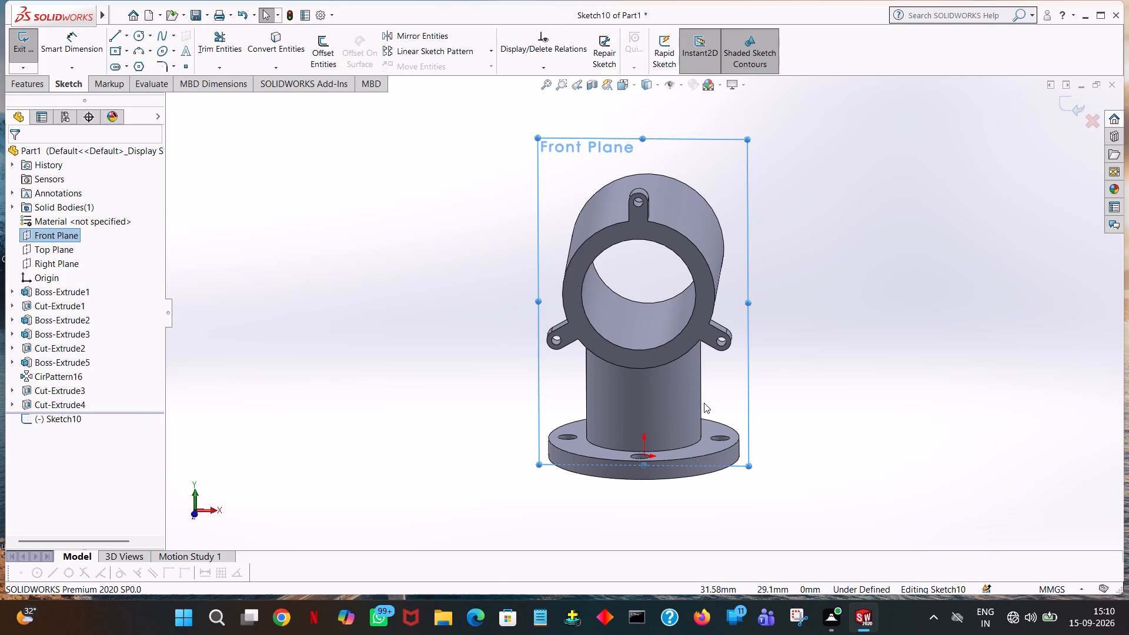
middle_click_drag(841, 364, 896, 366)
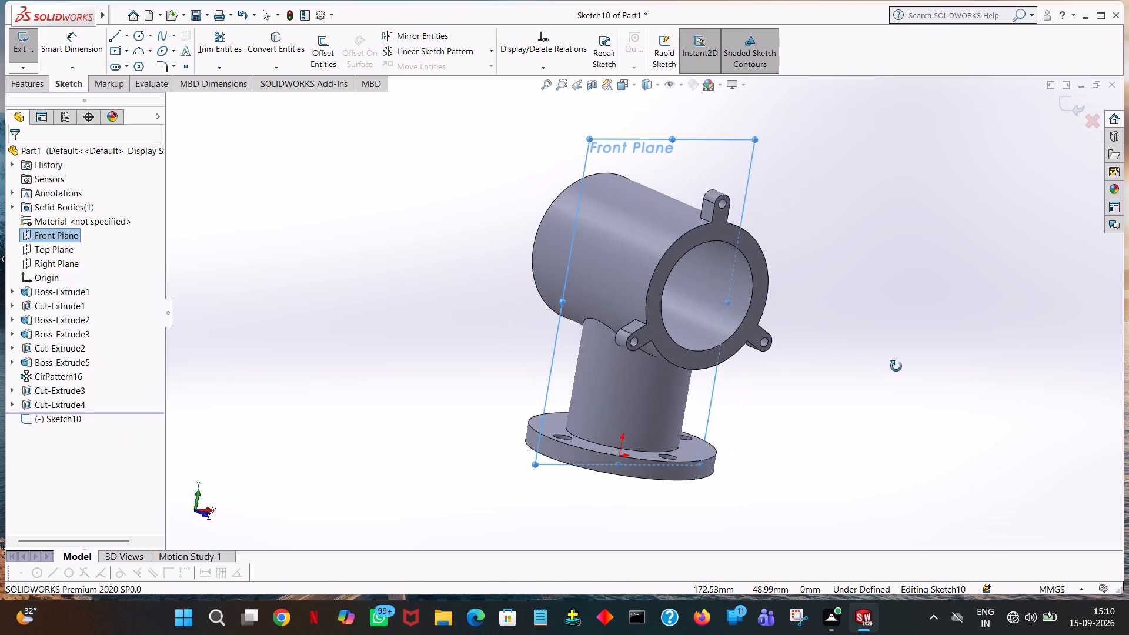
middle_click_drag(896, 366, 856, 364)
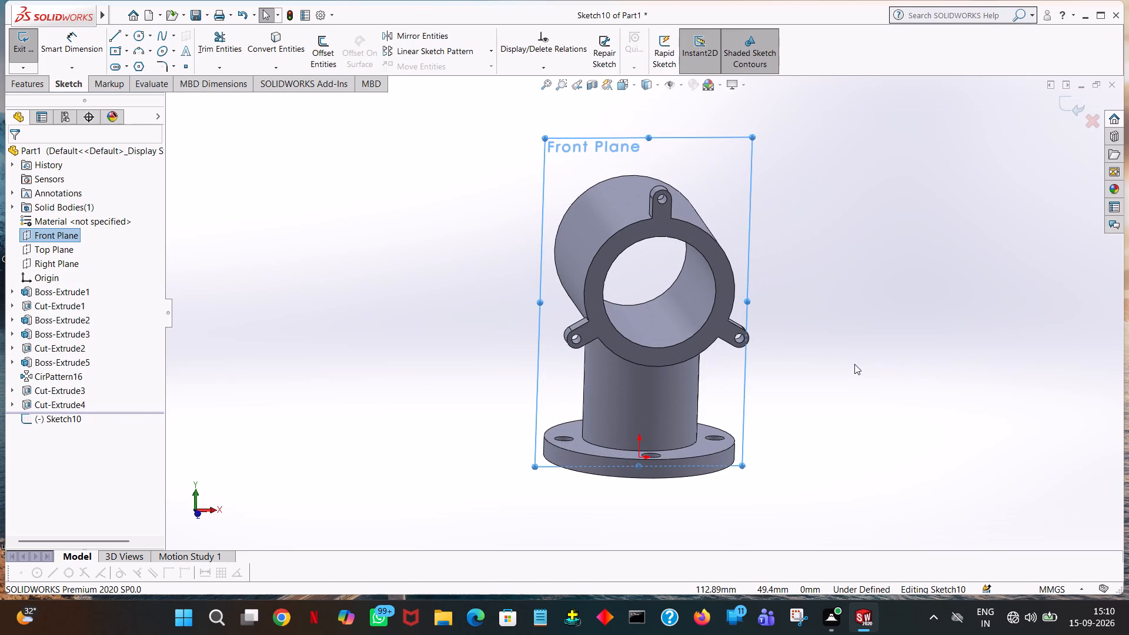
key("space")
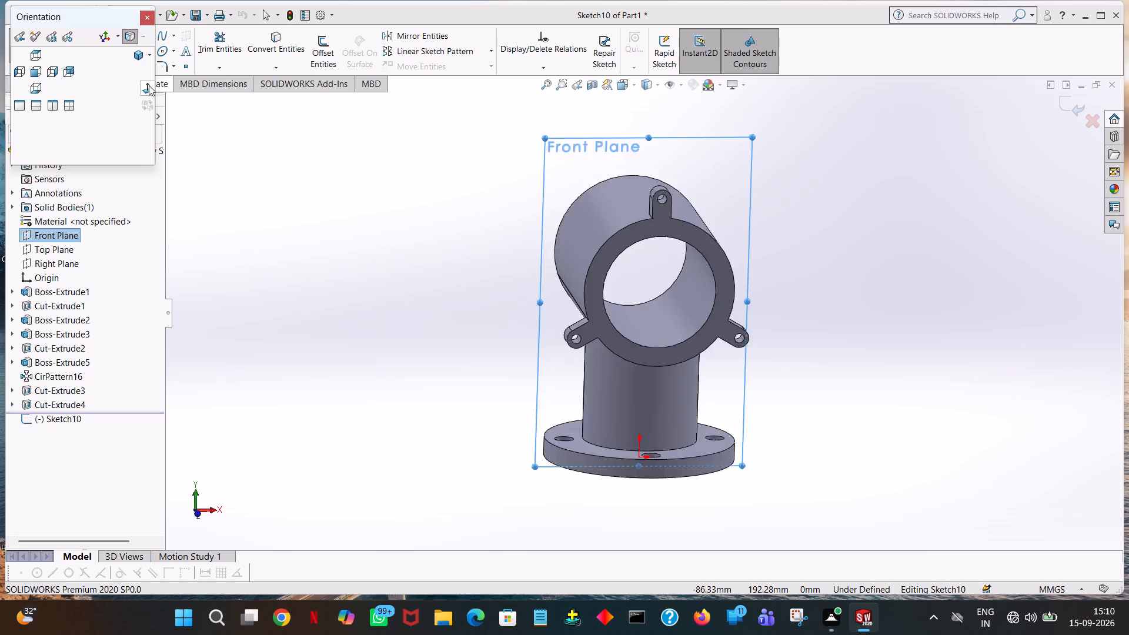
left_click(149, 85)
Enlarge the Front Plane's displayed boundary on all four sides so it extends well beyond the adaptor.
left_click_drag(502, 296, 153, 361)
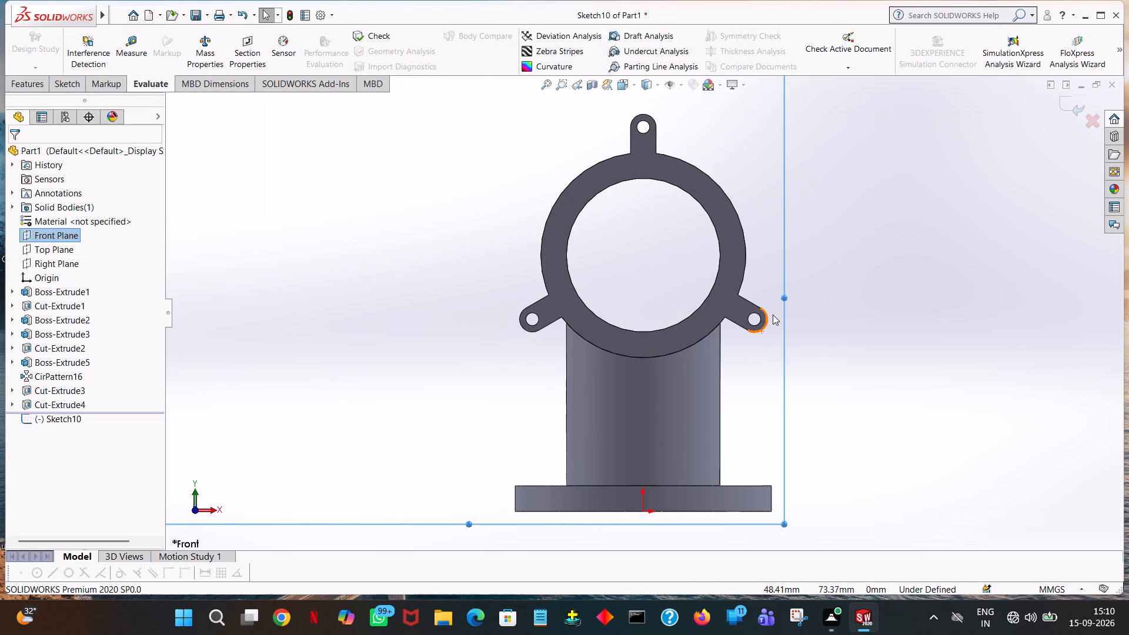
left_click_drag(784, 294, 1097, 260)
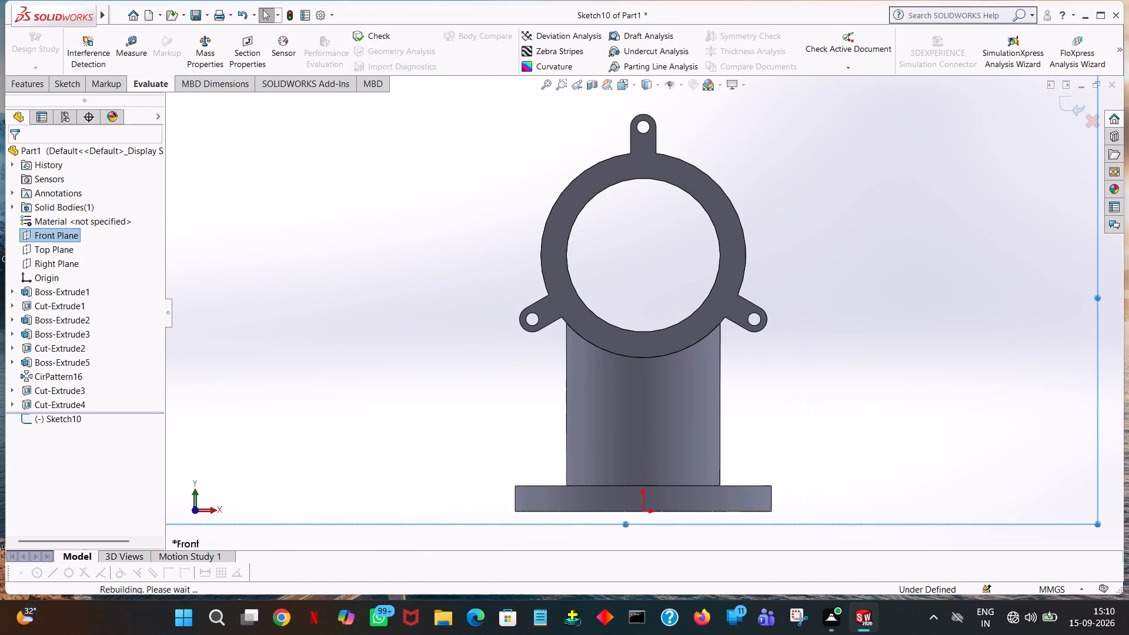
scroll(873, 337, "down", 2, "ctrl")
scroll(873, 337, "up", 6, "ctrl")
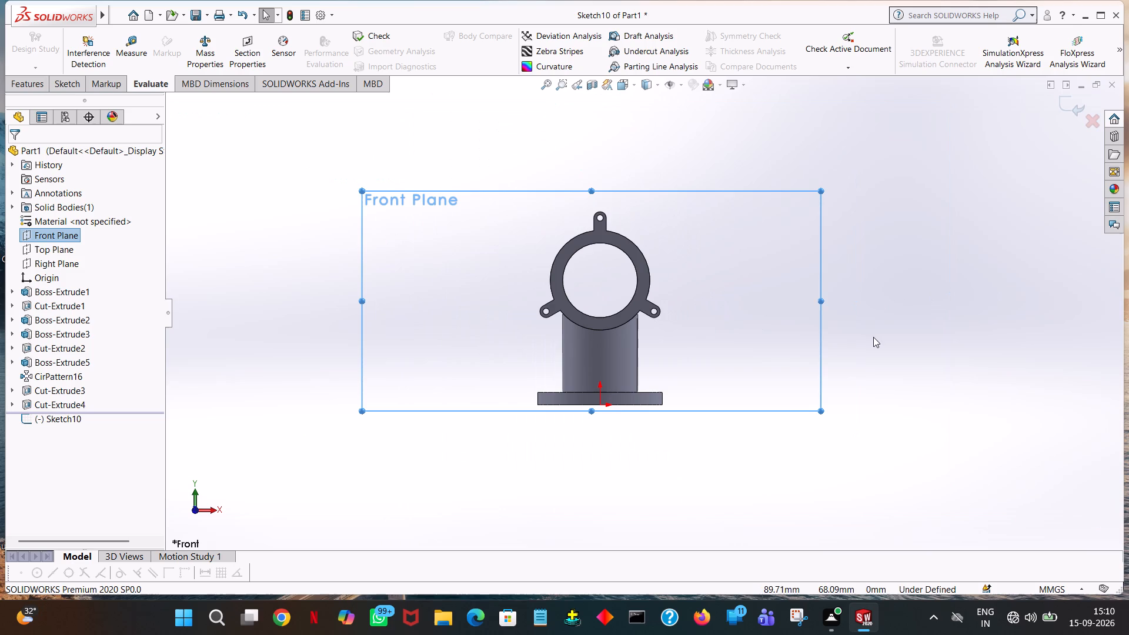
left_click_drag(591, 190, 598, 81)
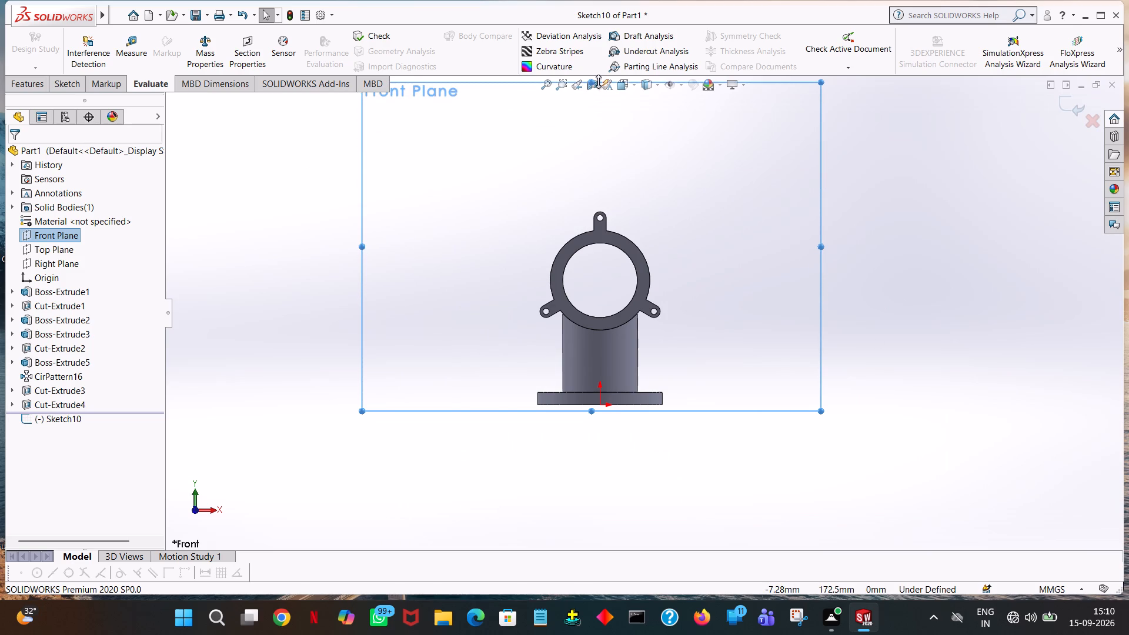
left_click_drag(598, 81, 599, 81)
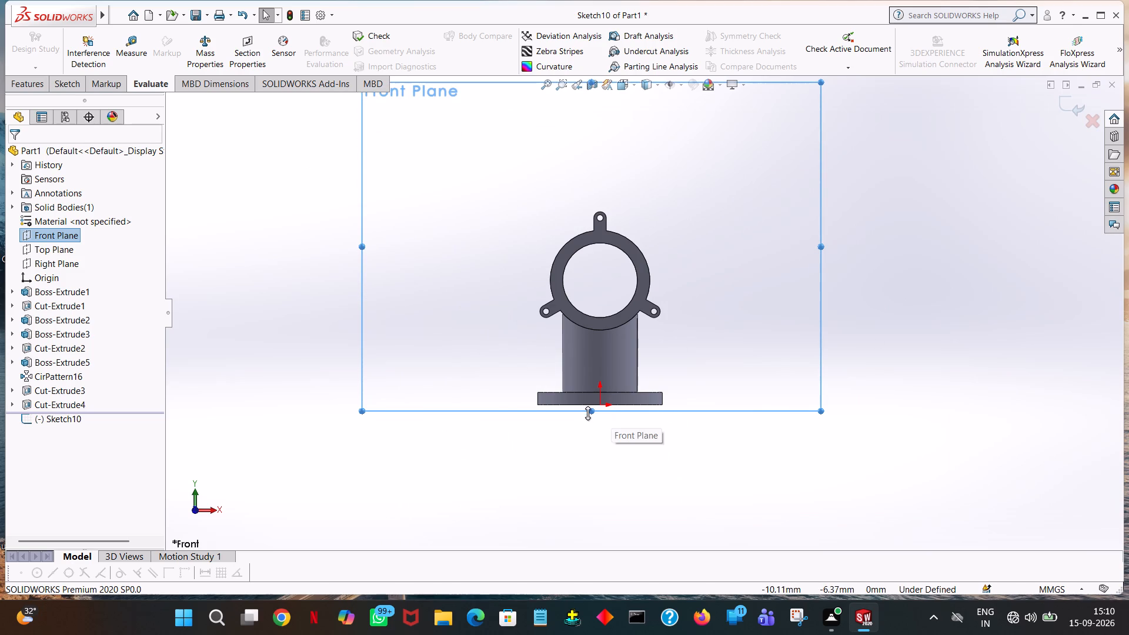
left_click_drag(590, 413, 602, 515)
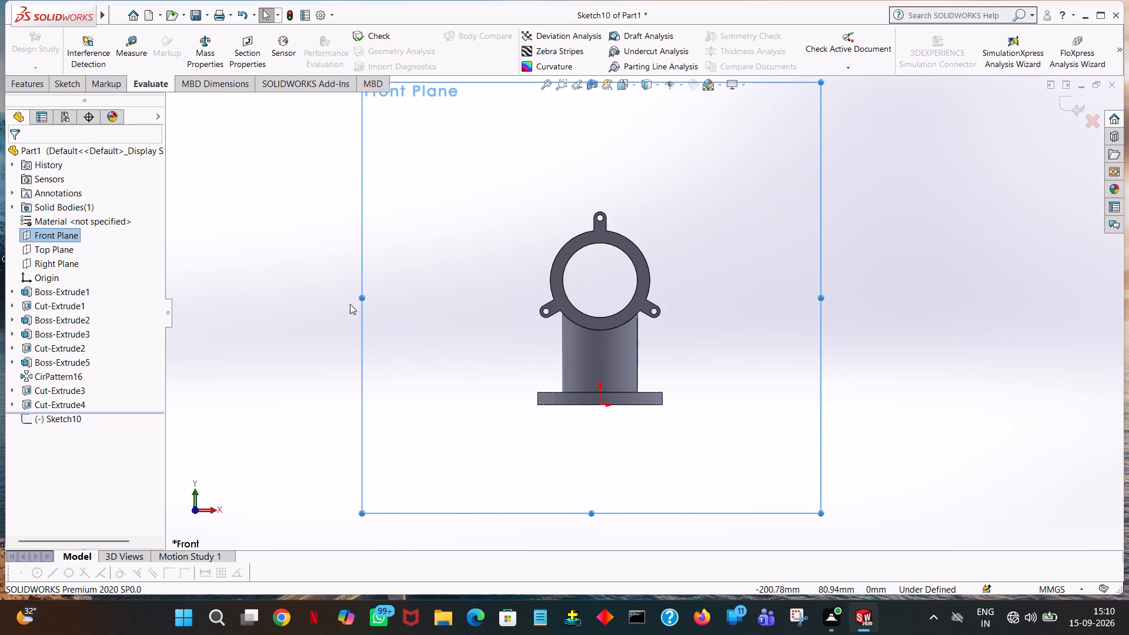
left_click_drag(359, 298, 178, 377)
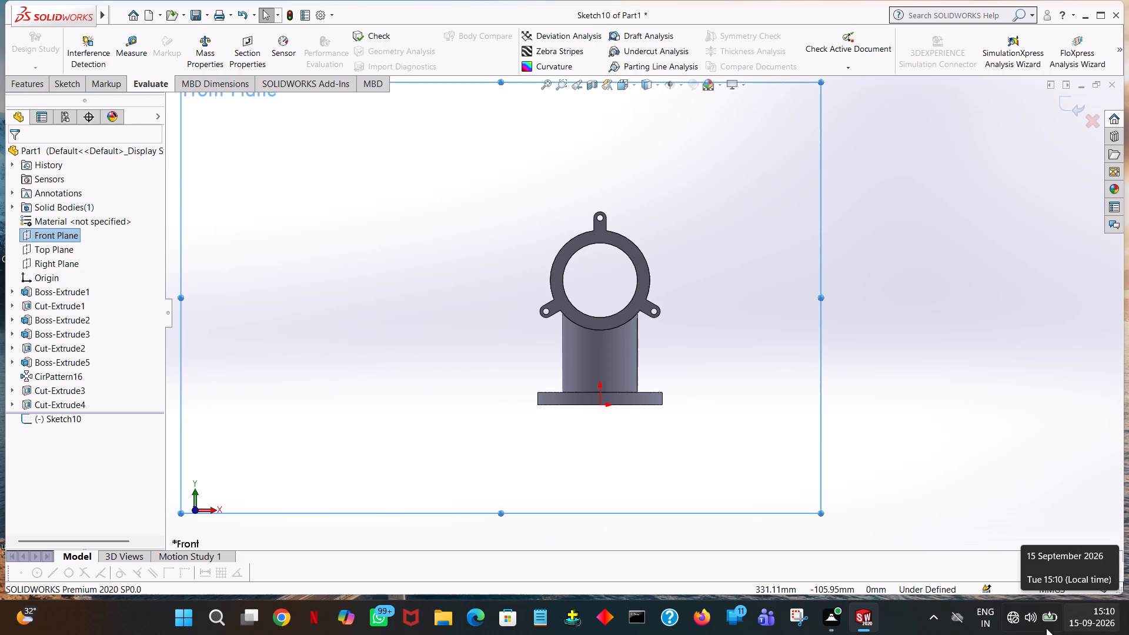
Sketch a 100 mm horizontal line from the horizontal tube's centre outward in the negative X direction at 180°.
left_click(69, 89)
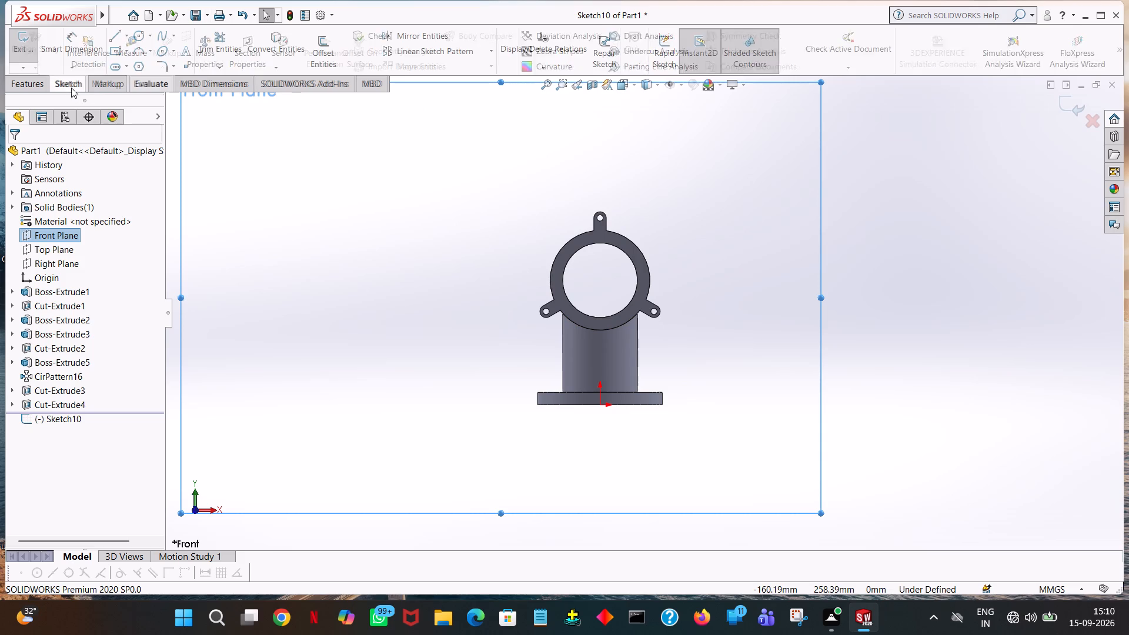
double_click(118, 41)
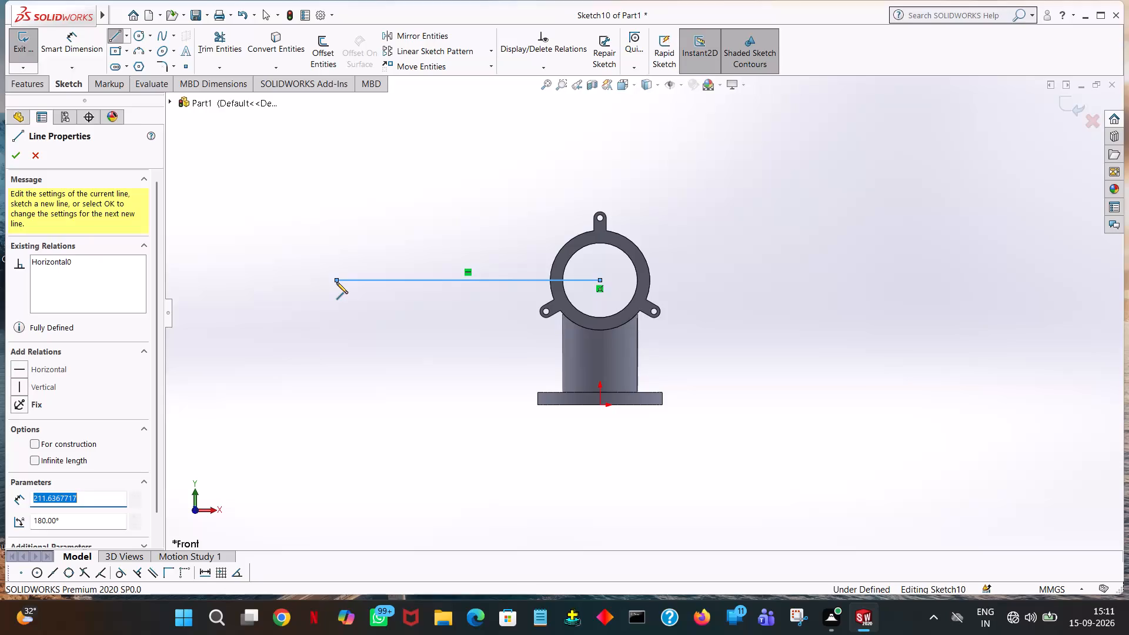
type("100")
key("Return")
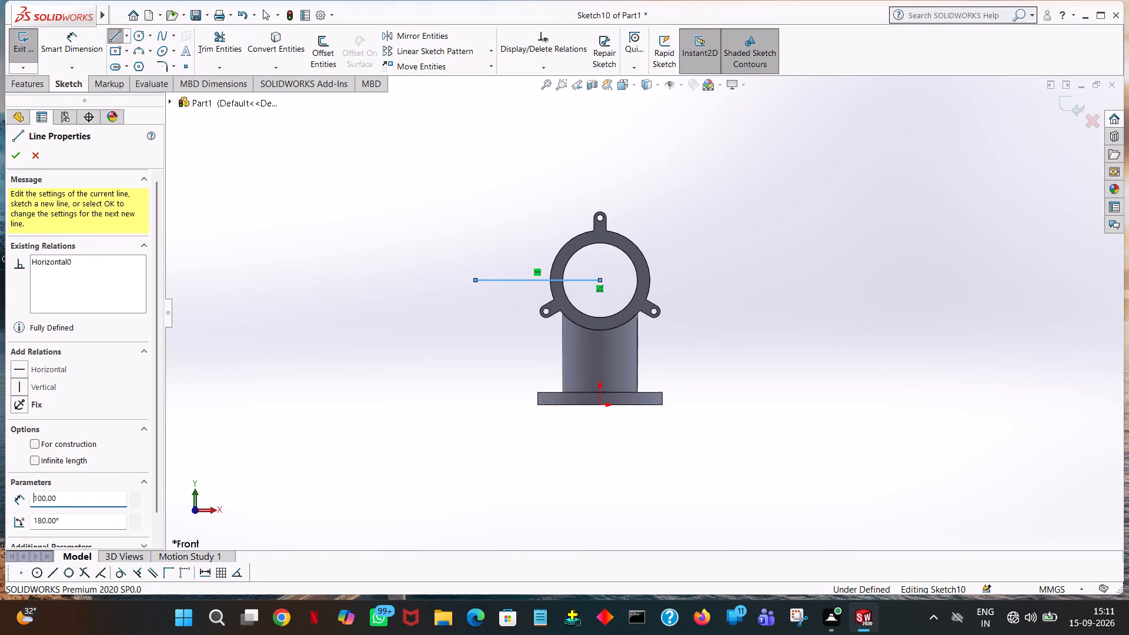
right_click(348, 282)
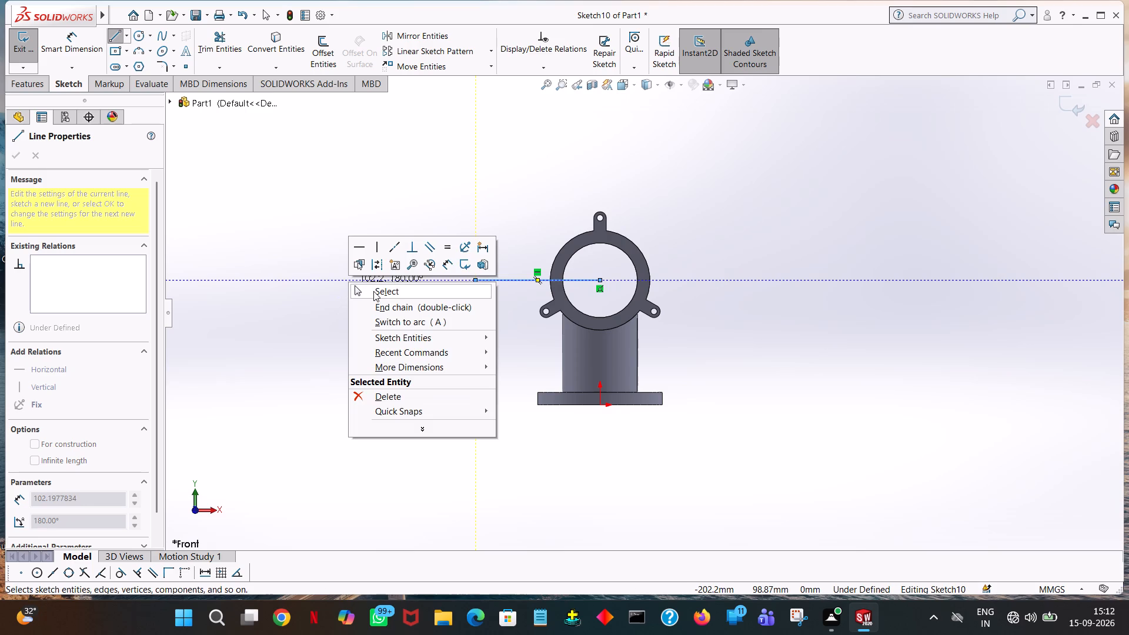
left_click(373, 291)
middle_click(512, 334)
middle_click(512, 334)
middle_click_drag(515, 335, 525, 338)
middle_click_drag(540, 341, 640, 350)
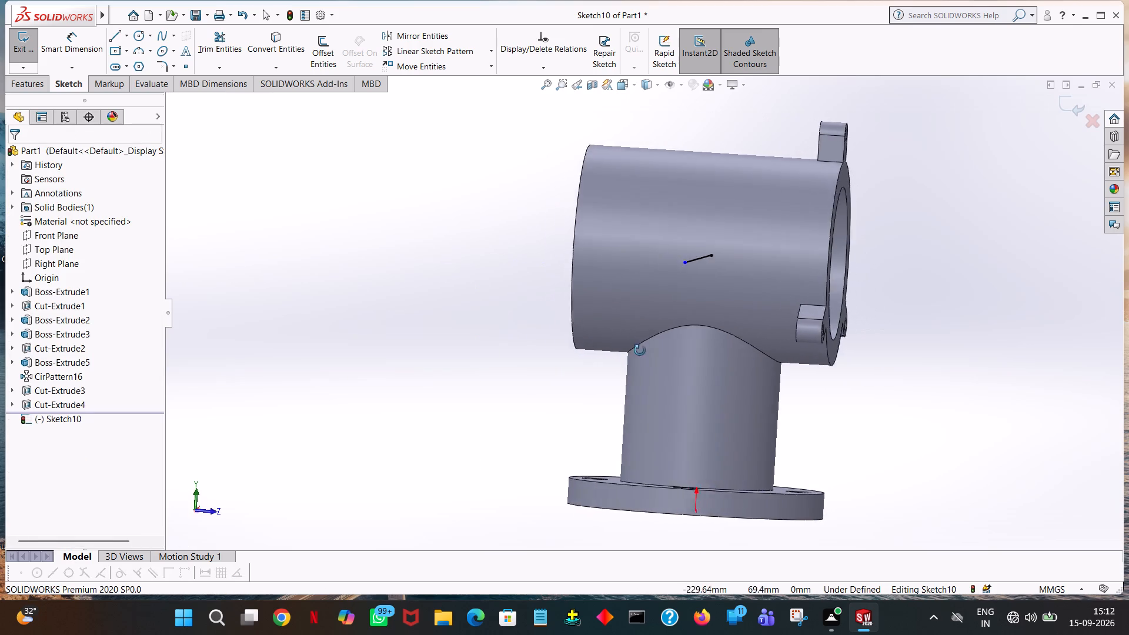
middle_click_drag(640, 350, 599, 352)
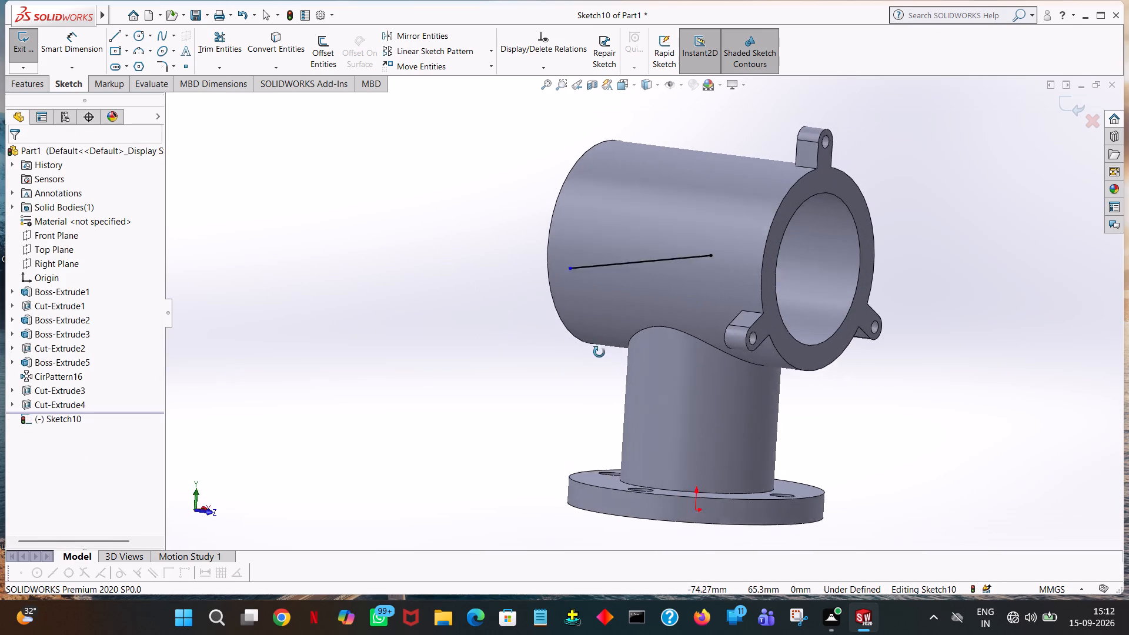
middle_click_drag(599, 352, 532, 335)
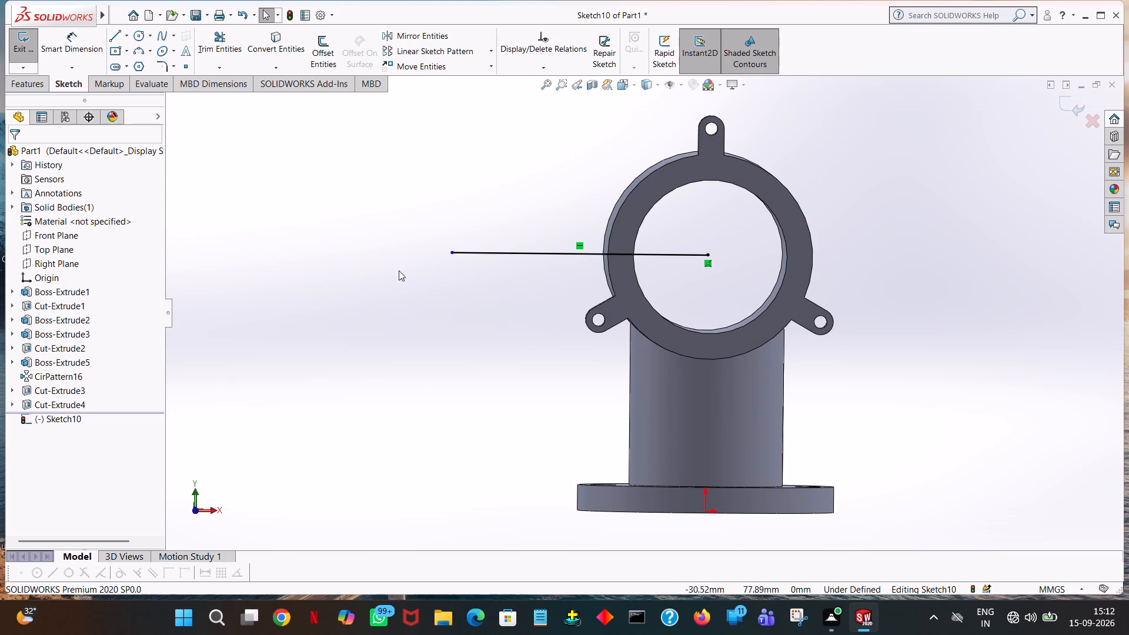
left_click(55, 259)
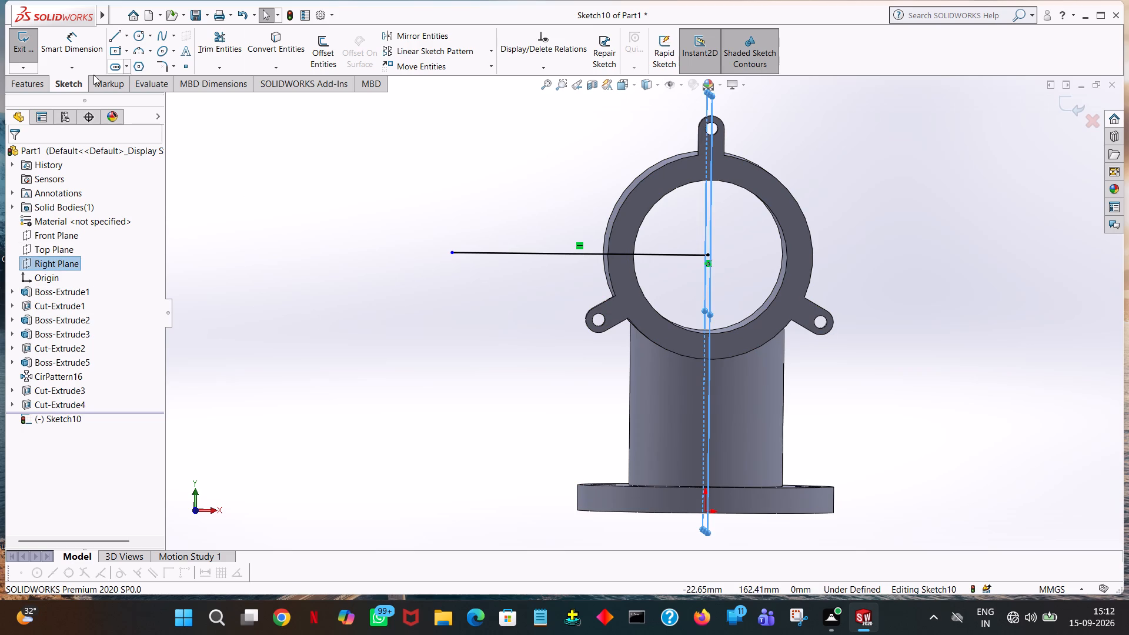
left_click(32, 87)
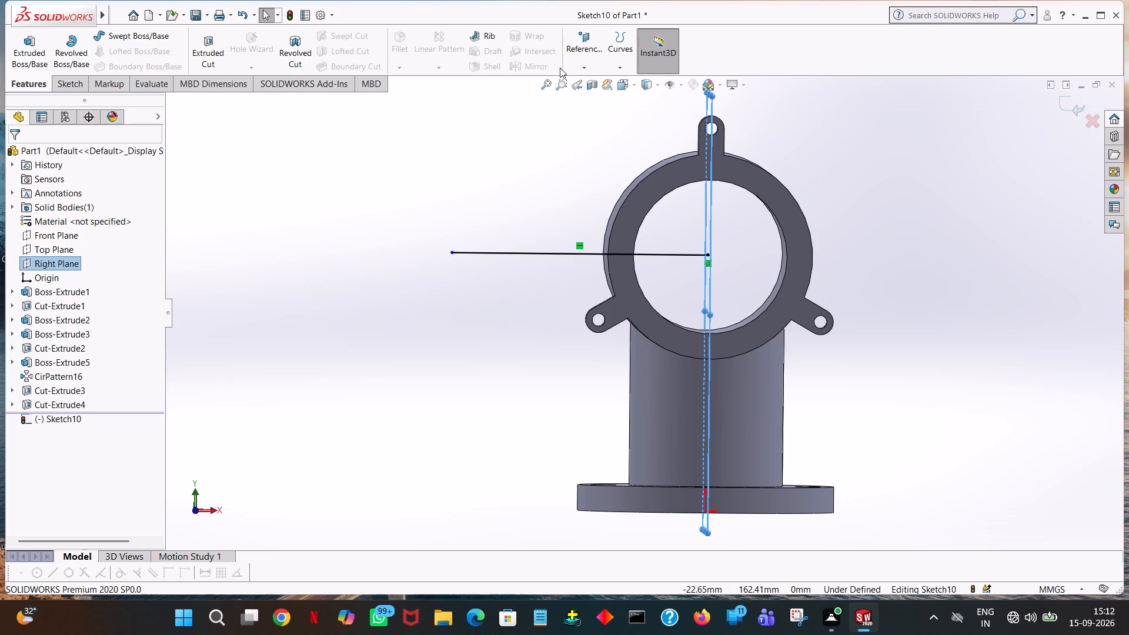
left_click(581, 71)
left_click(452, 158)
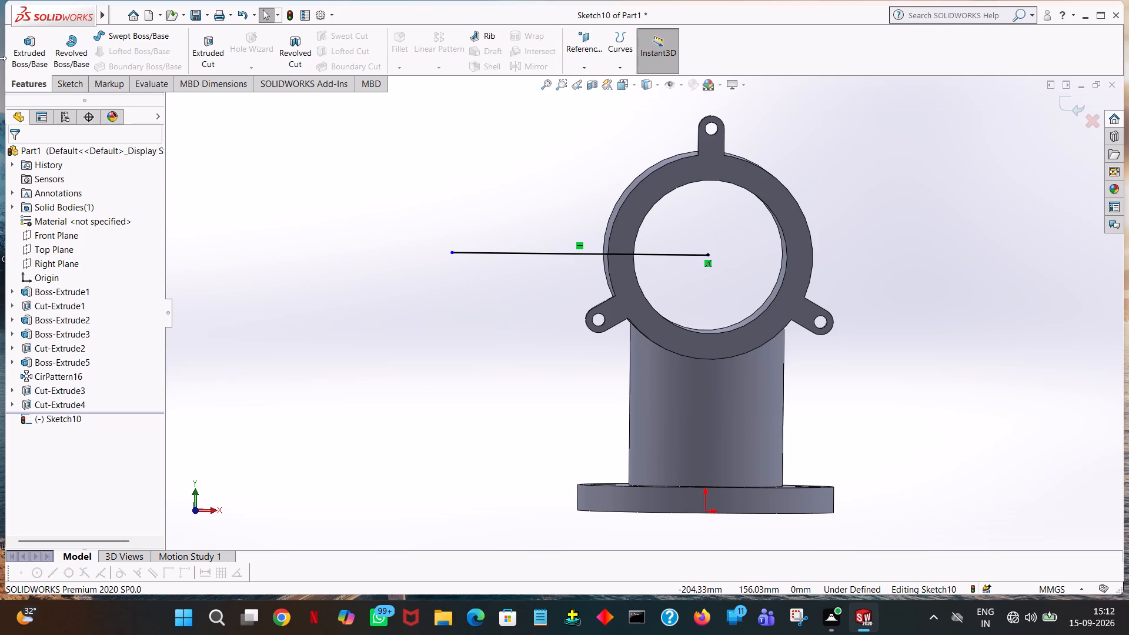
Exit the Front Plane sketch containing the horizontal line.
left_click(68, 83)
left_click(11, 52)
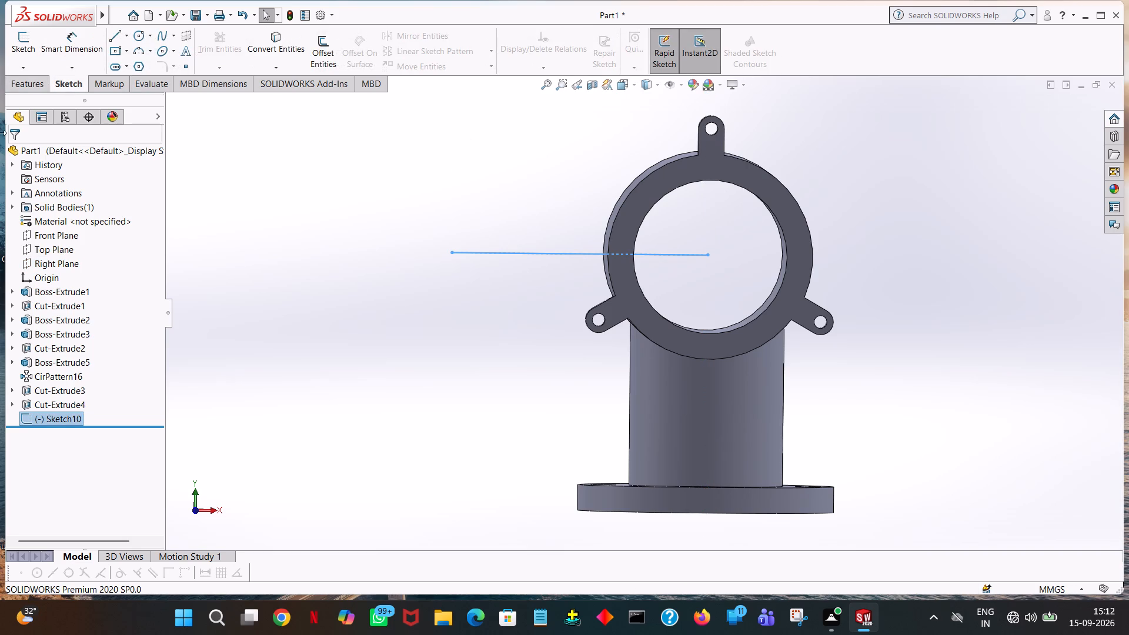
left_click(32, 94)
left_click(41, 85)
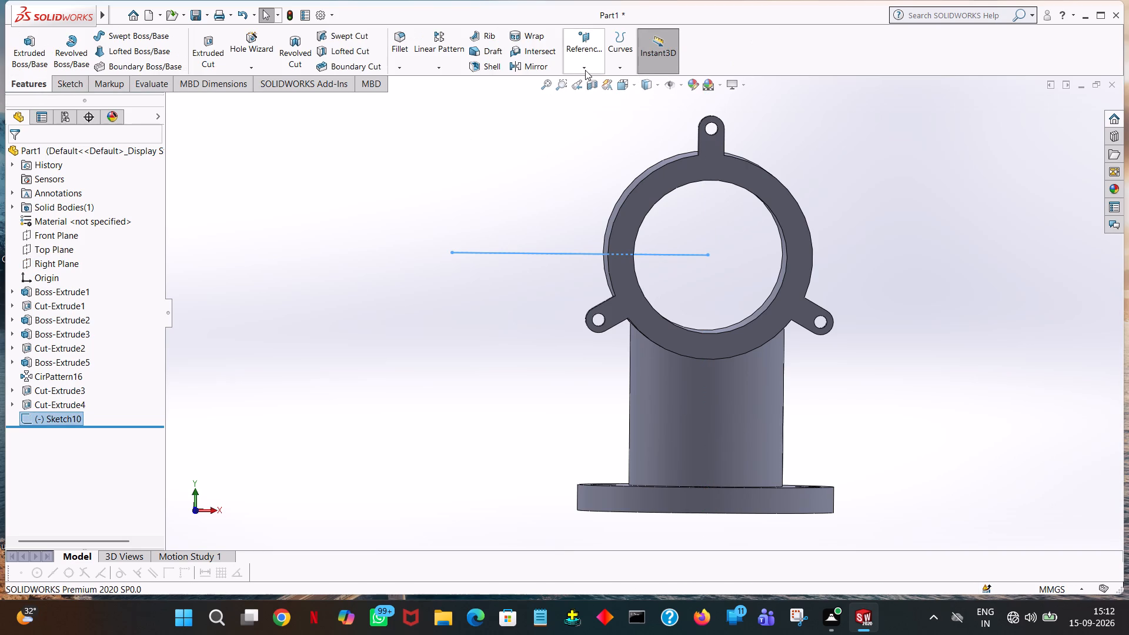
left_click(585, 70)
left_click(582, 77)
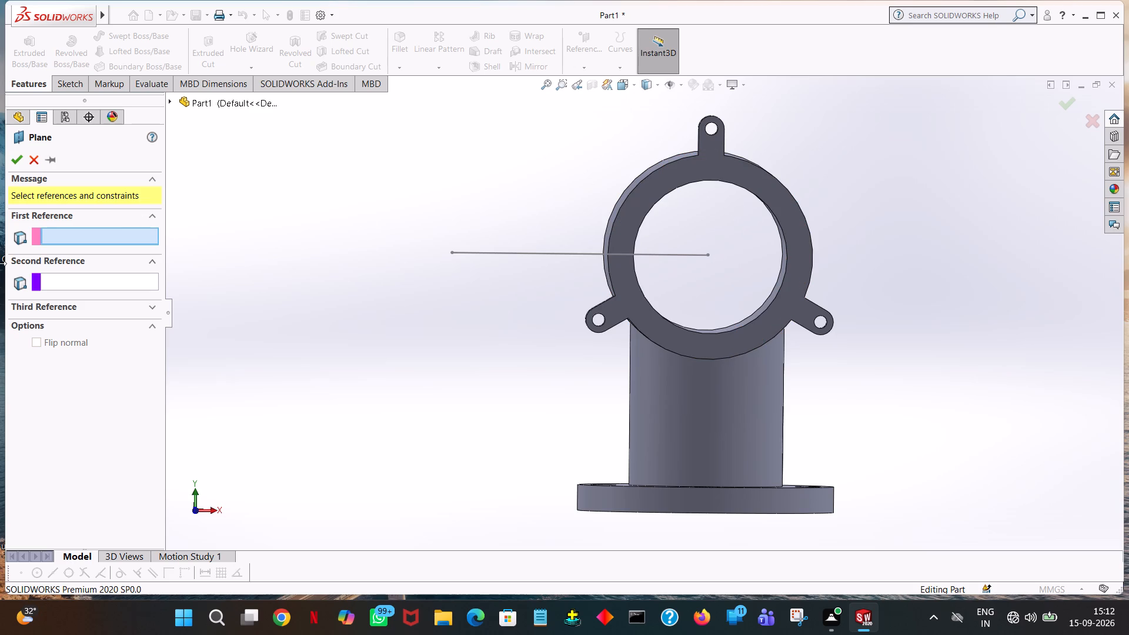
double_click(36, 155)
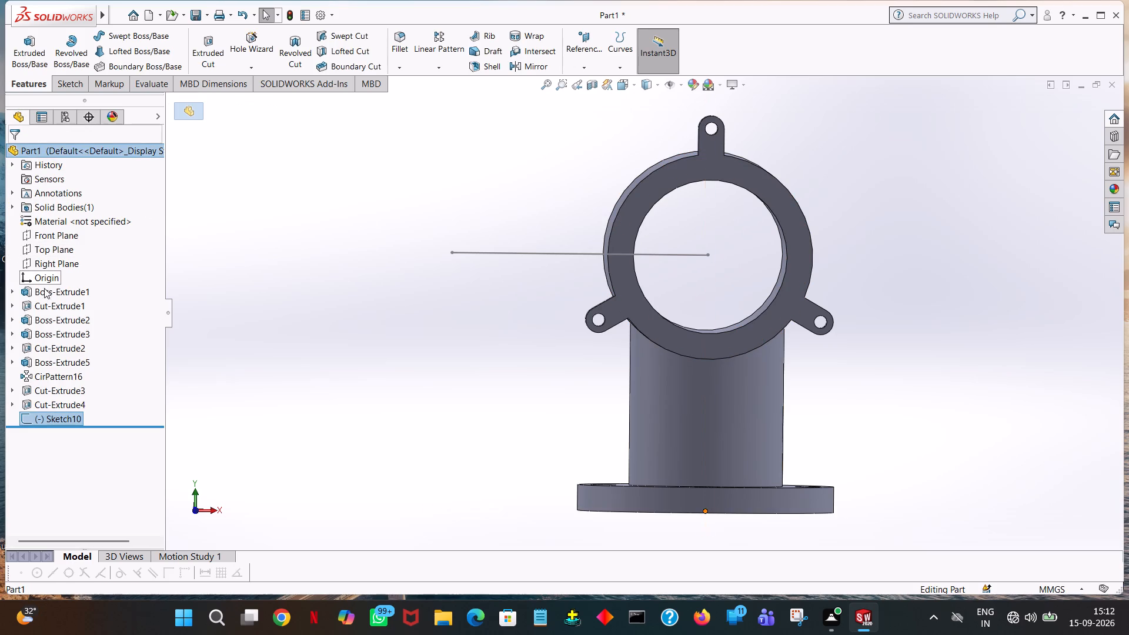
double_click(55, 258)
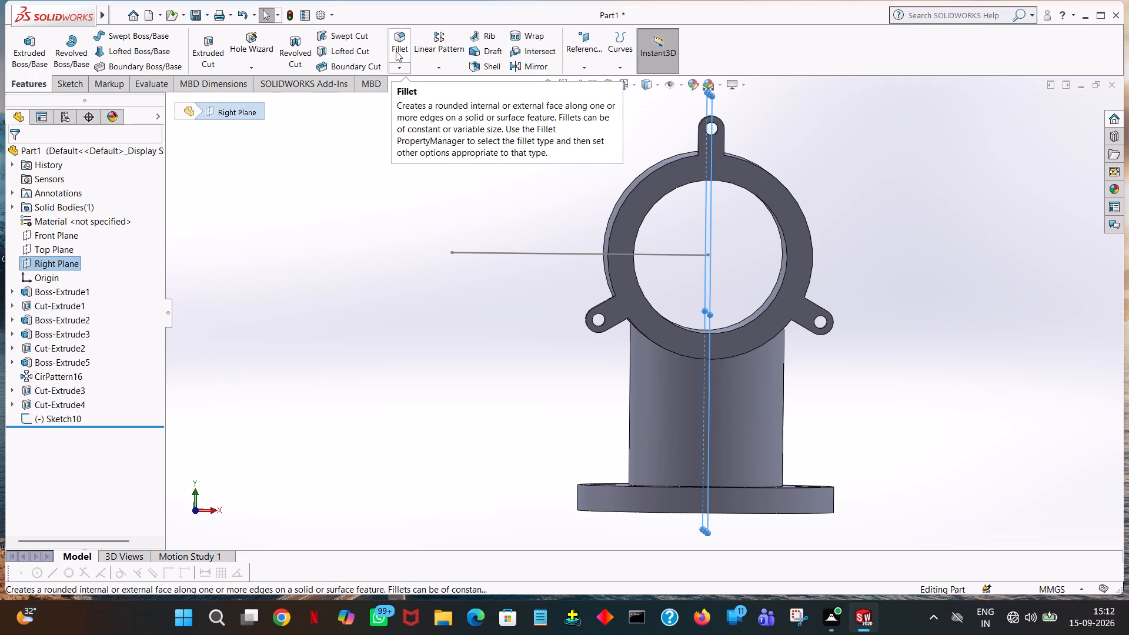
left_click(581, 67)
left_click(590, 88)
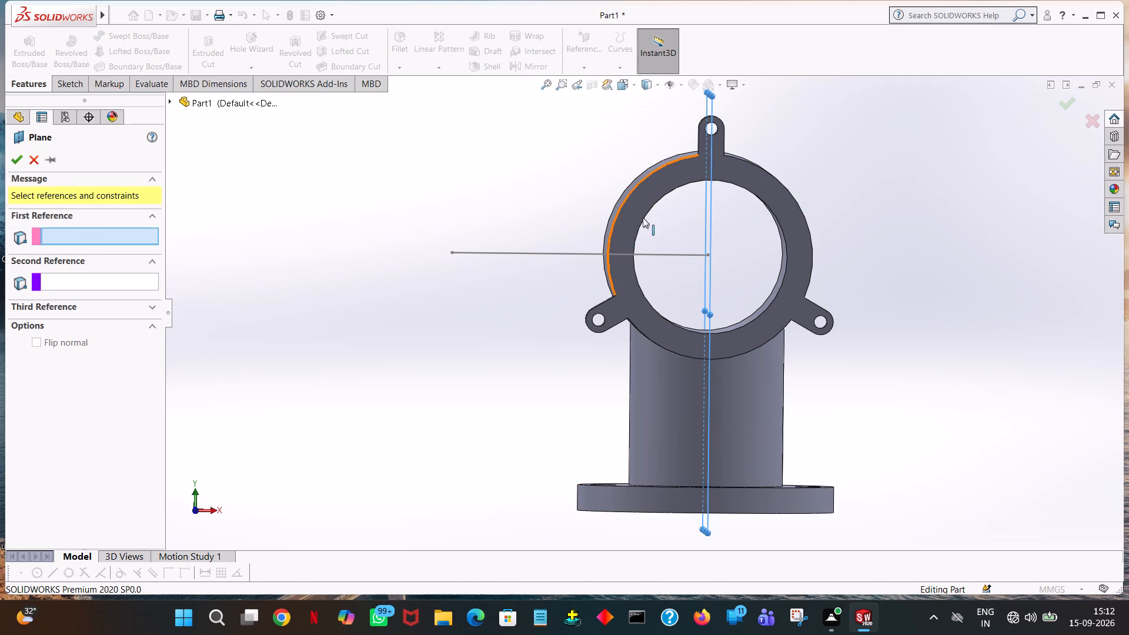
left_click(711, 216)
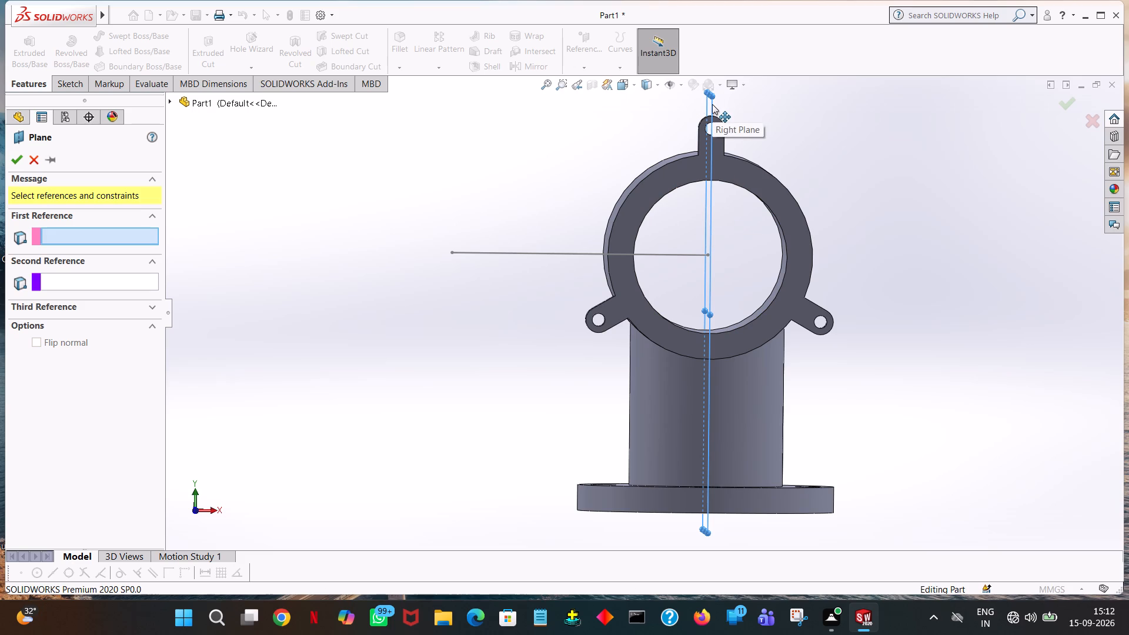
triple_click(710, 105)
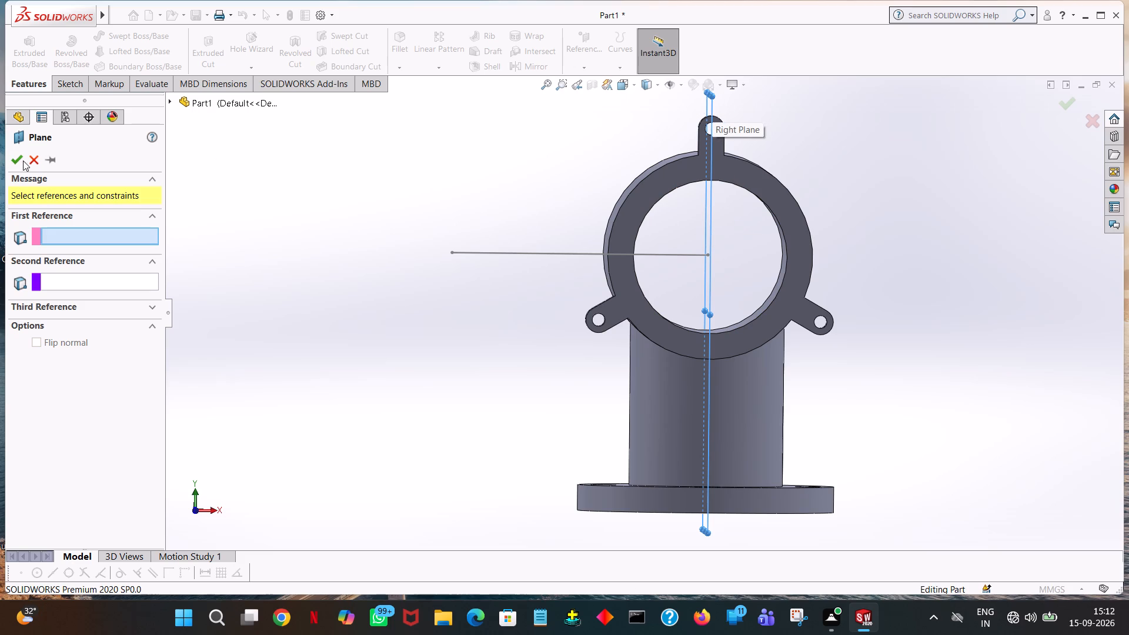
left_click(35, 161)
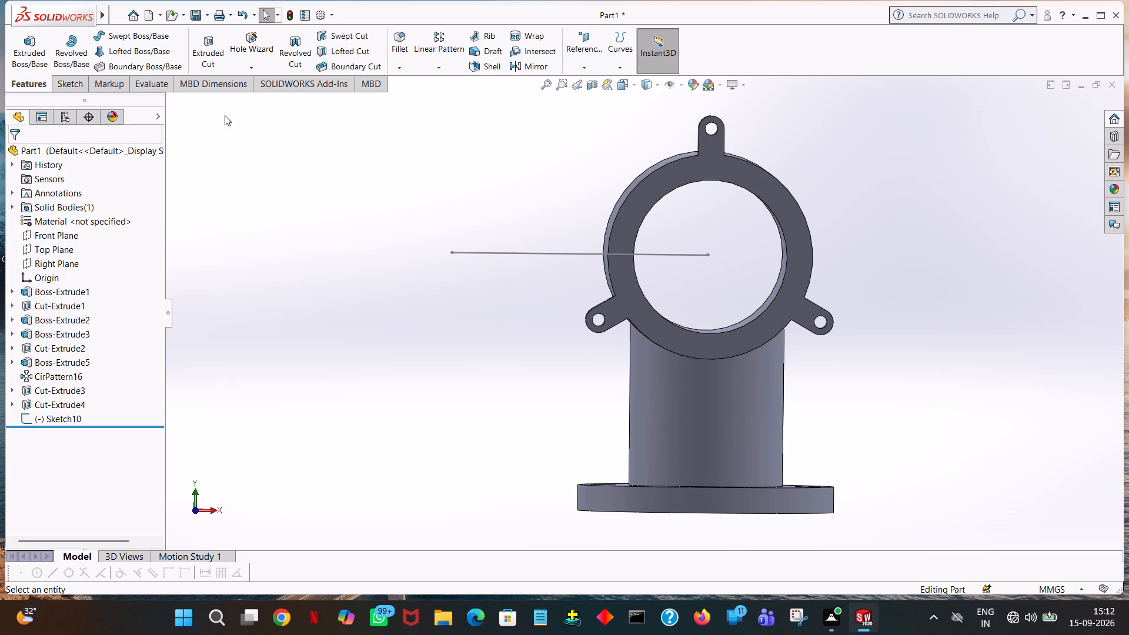
Reopen the Front Plane sketch by undoing its exit, trim away the horizontal line, and close the emptied sketch.
left_click(243, 13)
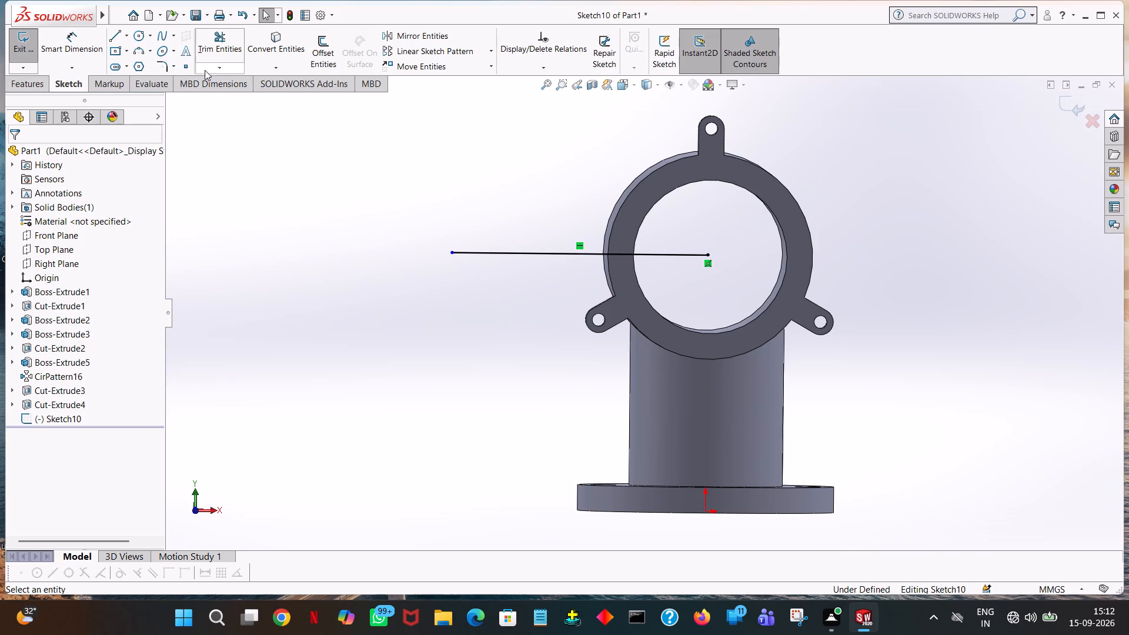
left_click(221, 51)
left_click(511, 253)
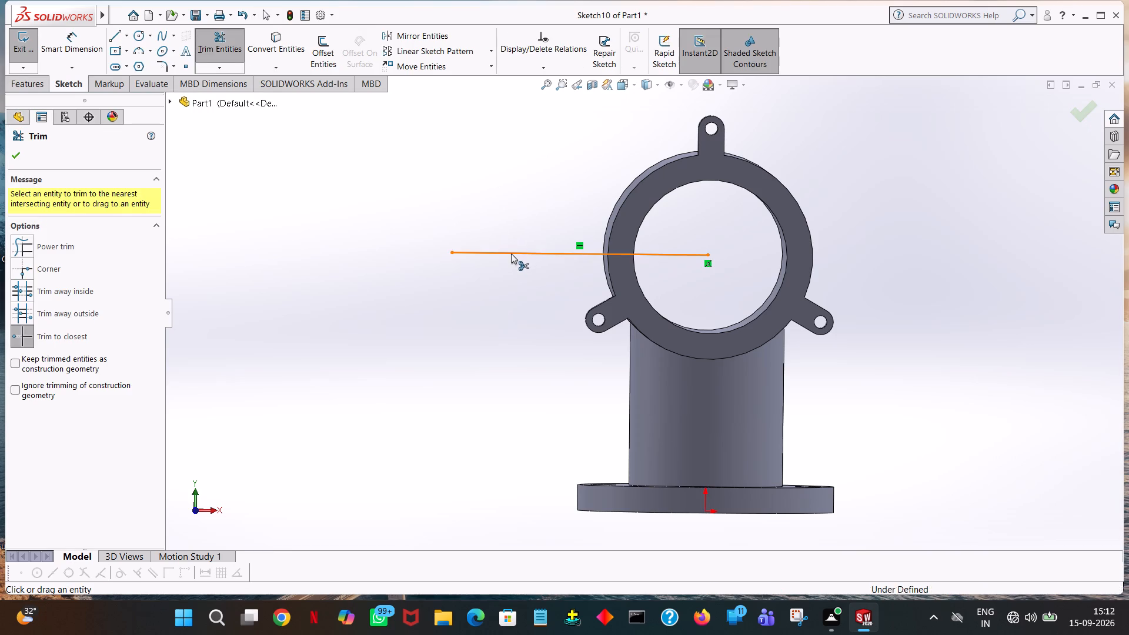
left_click(19, 157)
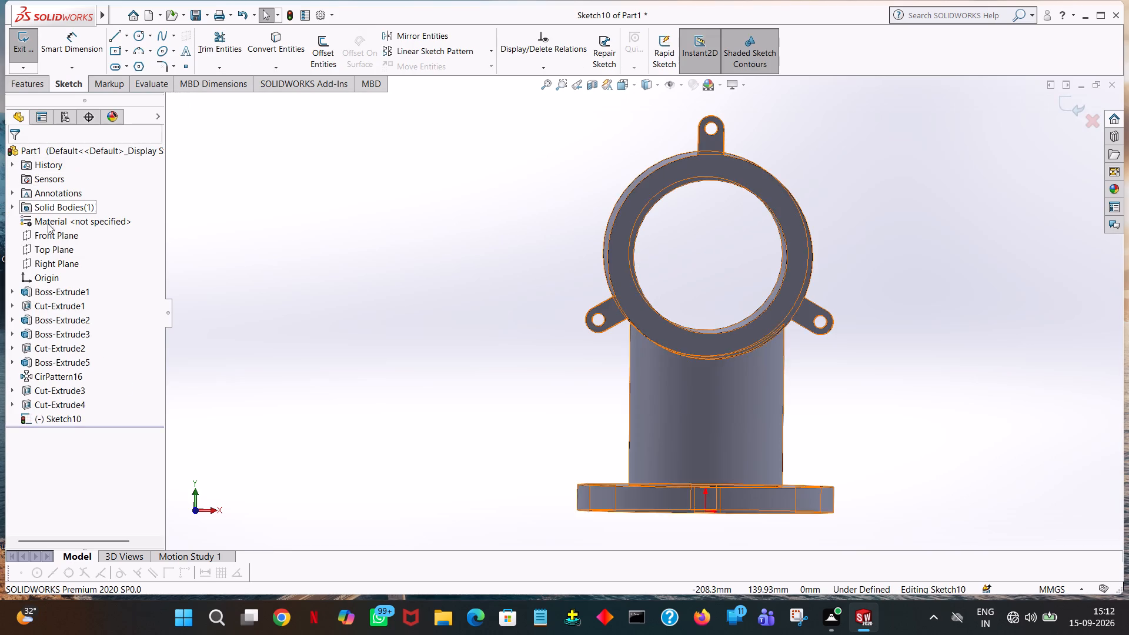
left_click(55, 269)
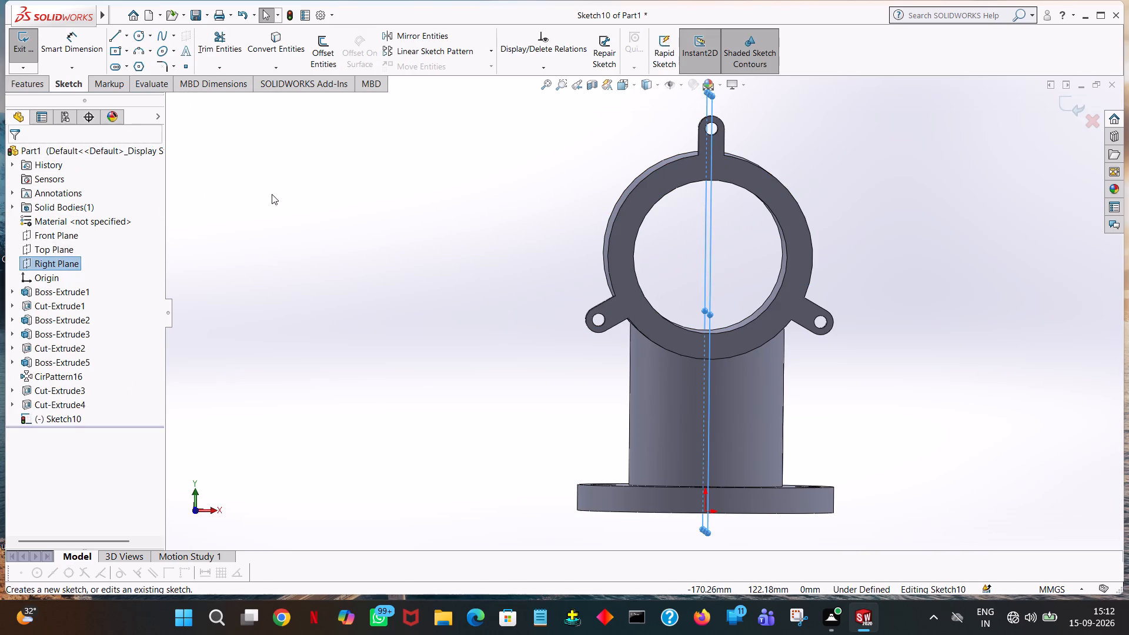
middle_click_drag(279, 209, 267, 209)
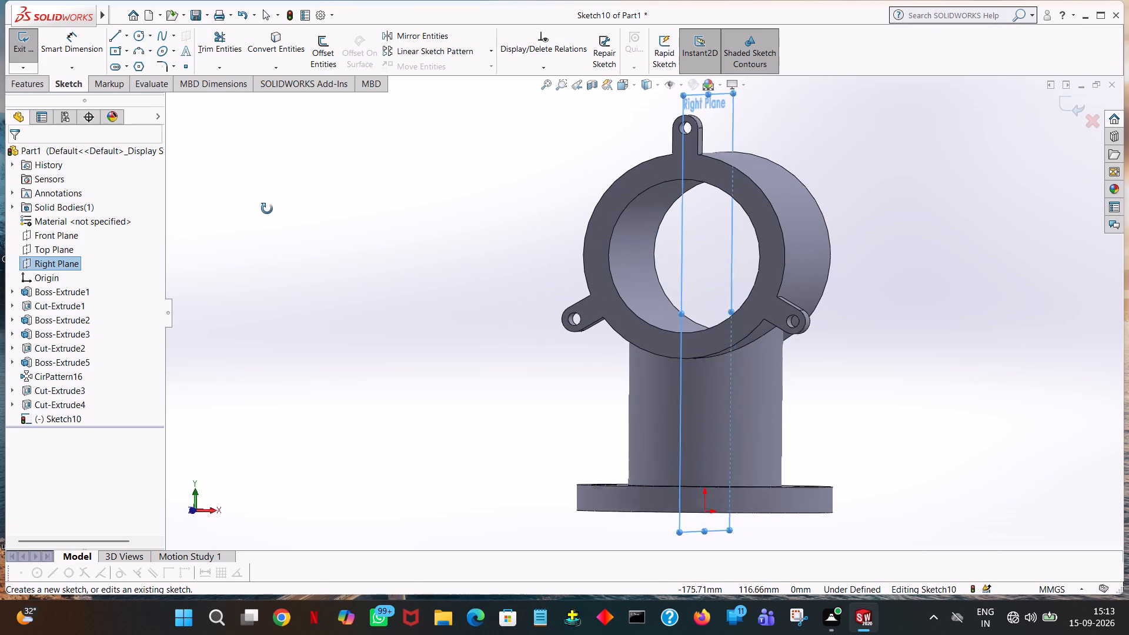
middle_click_drag(267, 209, 278, 221)
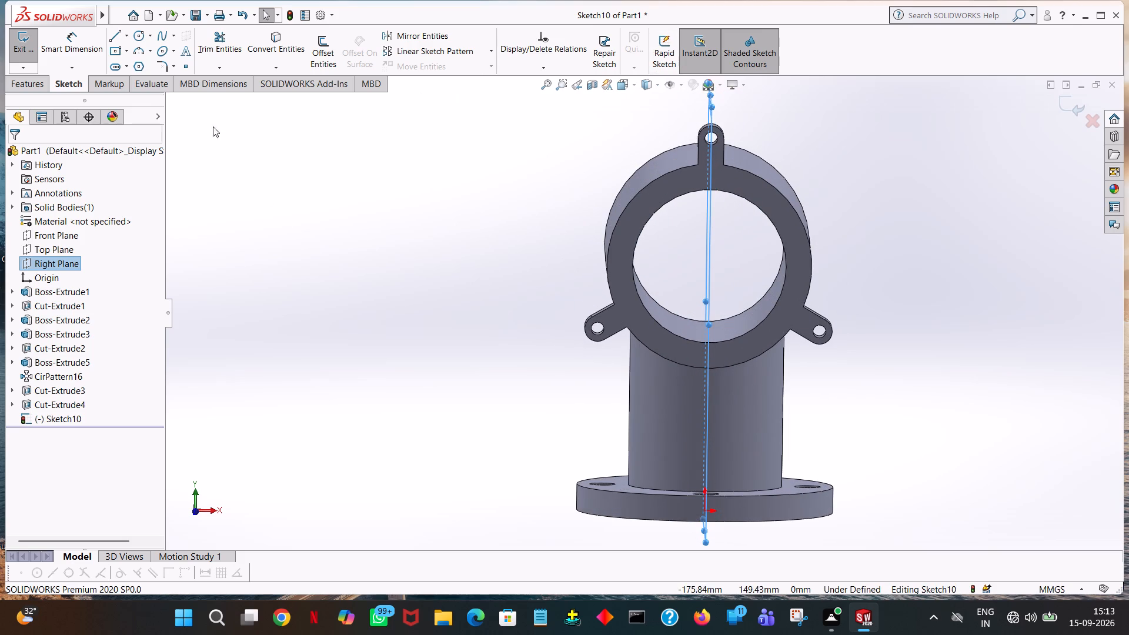
double_click(31, 86)
left_click(78, 83)
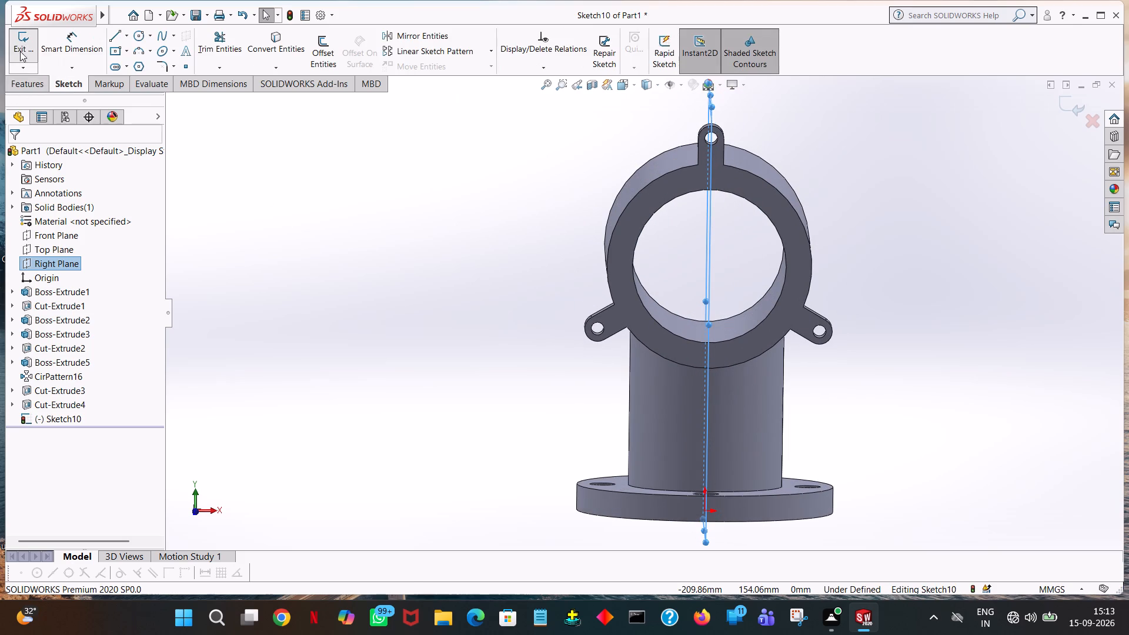
left_click(21, 51)
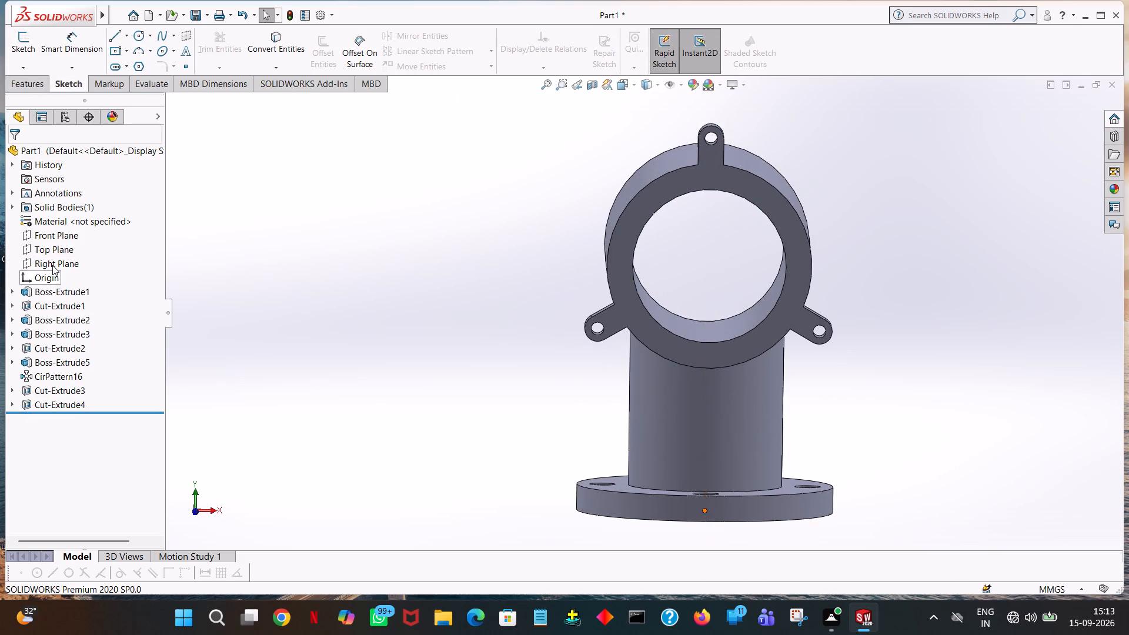
Create a reference plane offset 100 mm from the Right Plane, flipped to the negative X side.
left_click(52, 265)
left_click(16, 84)
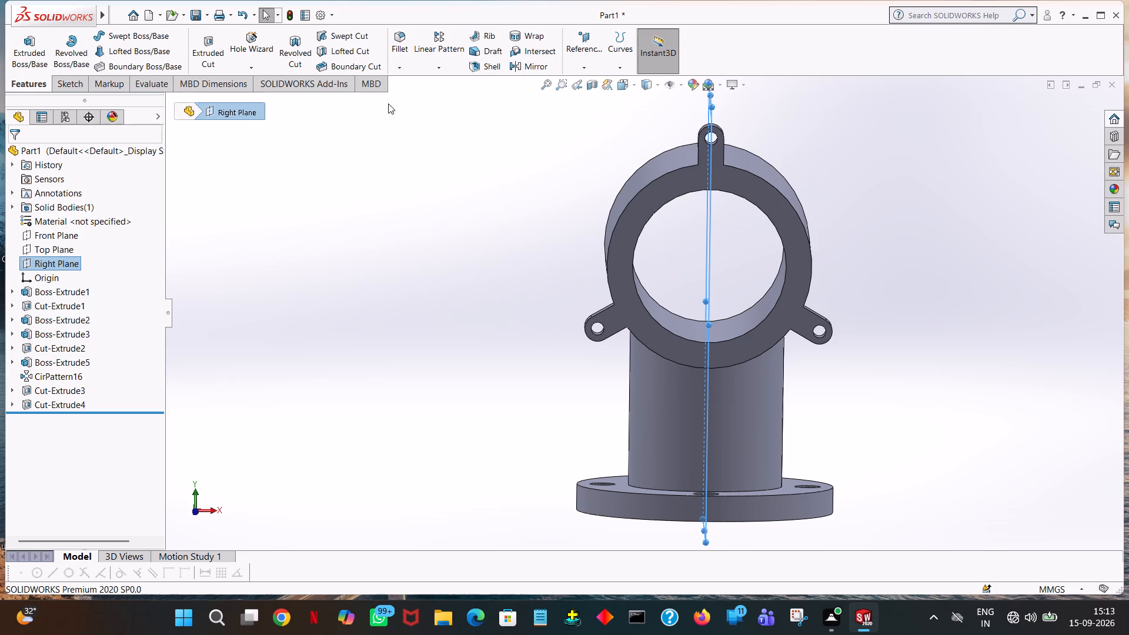
left_click(584, 69)
left_click(585, 80)
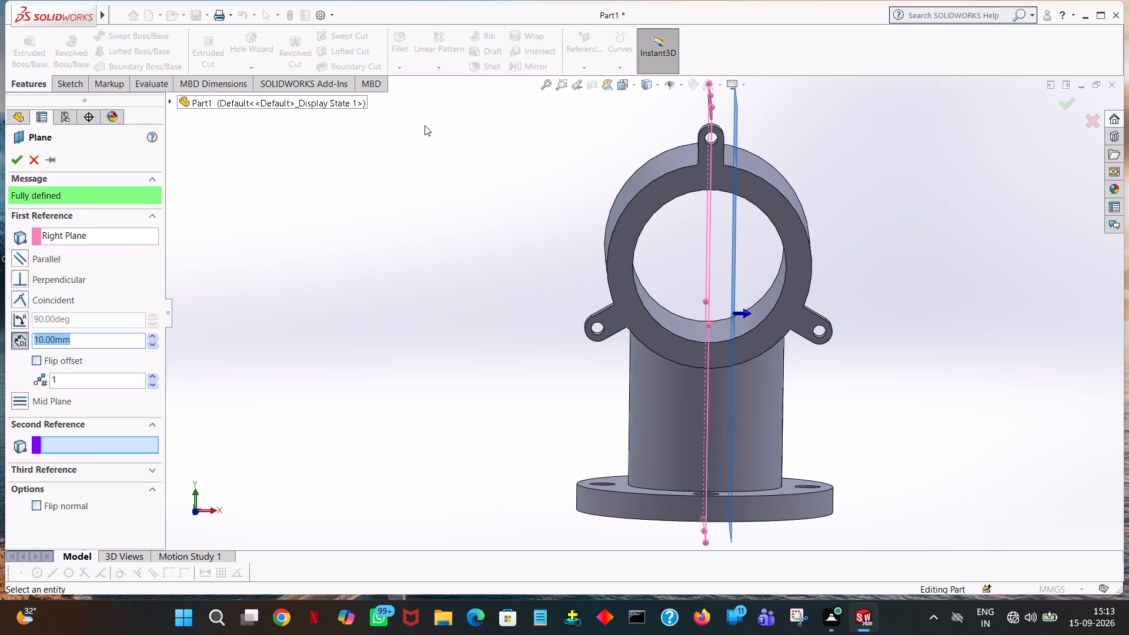
left_click(39, 362)
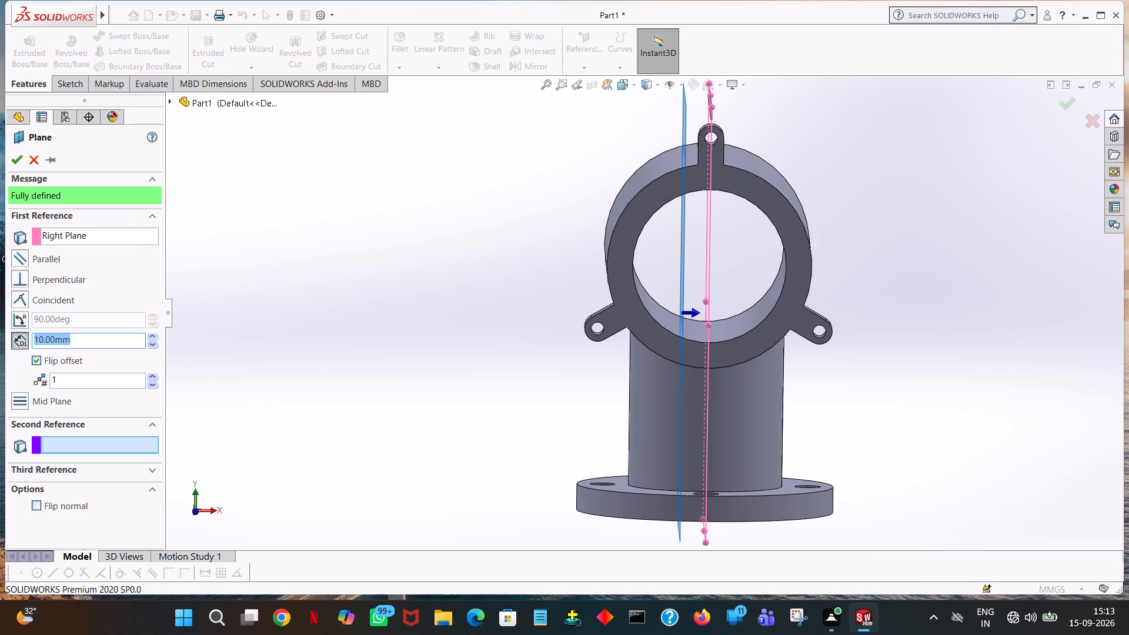
type("100")
key("Return")
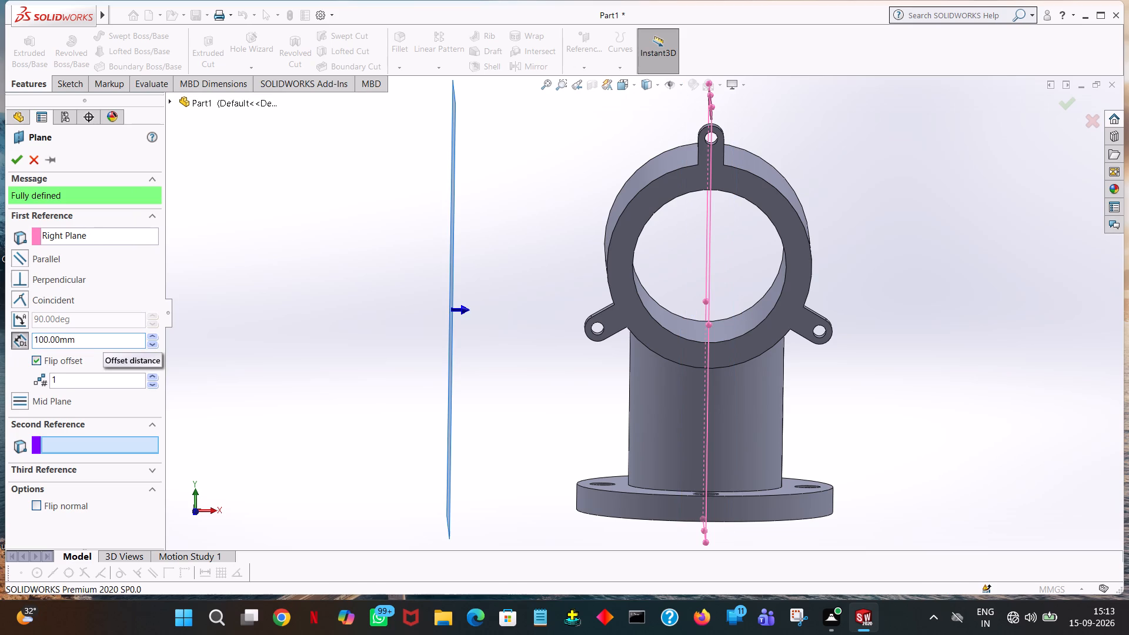
left_click(21, 163)
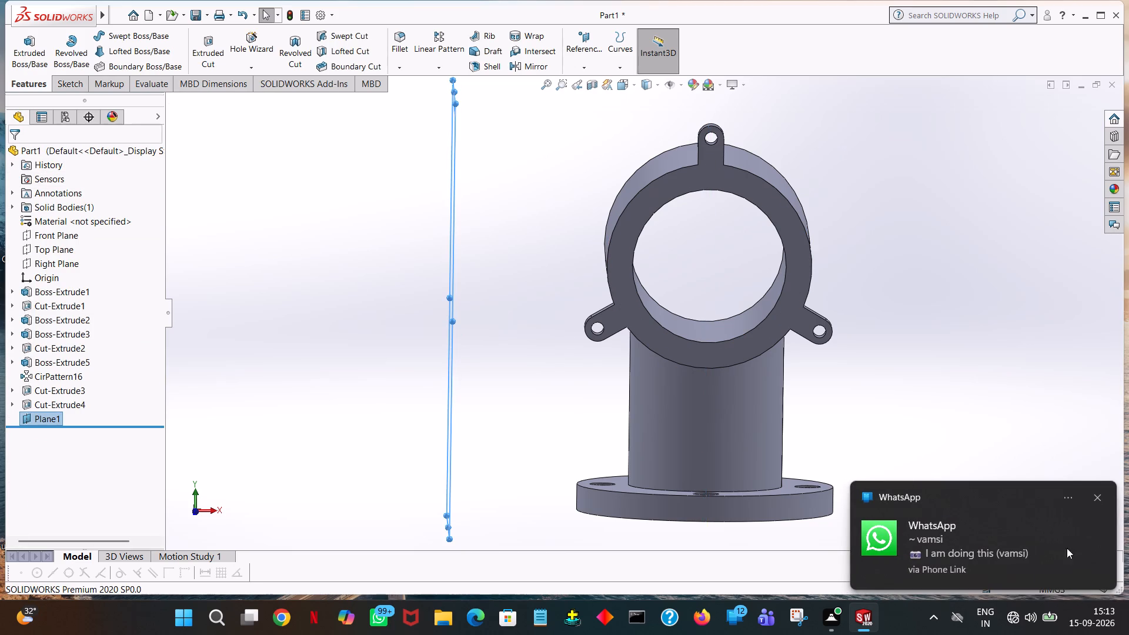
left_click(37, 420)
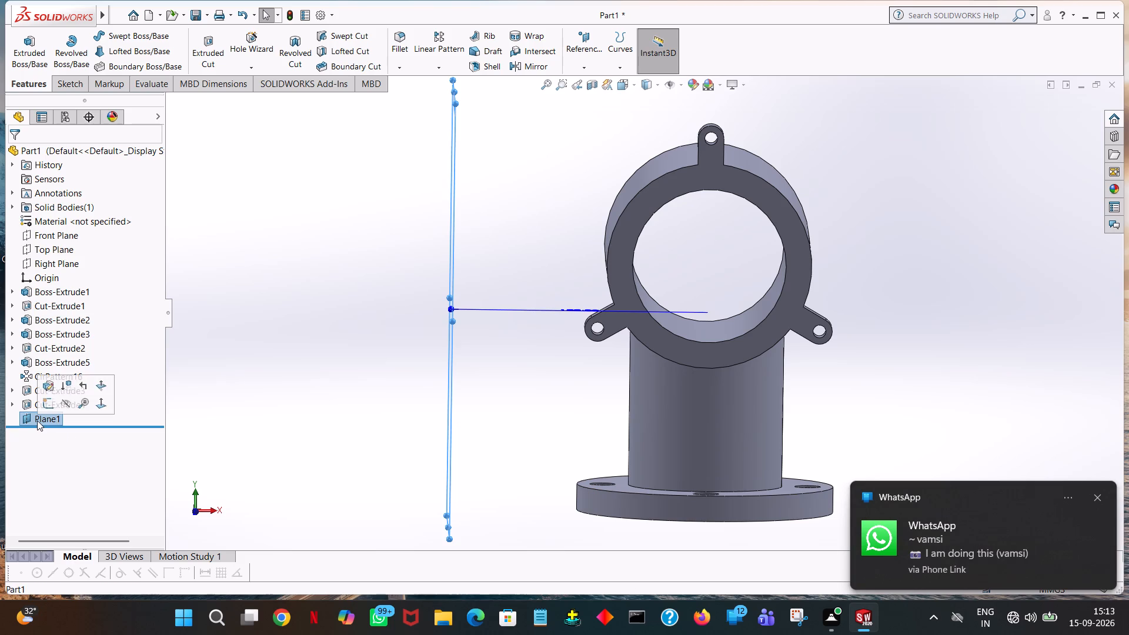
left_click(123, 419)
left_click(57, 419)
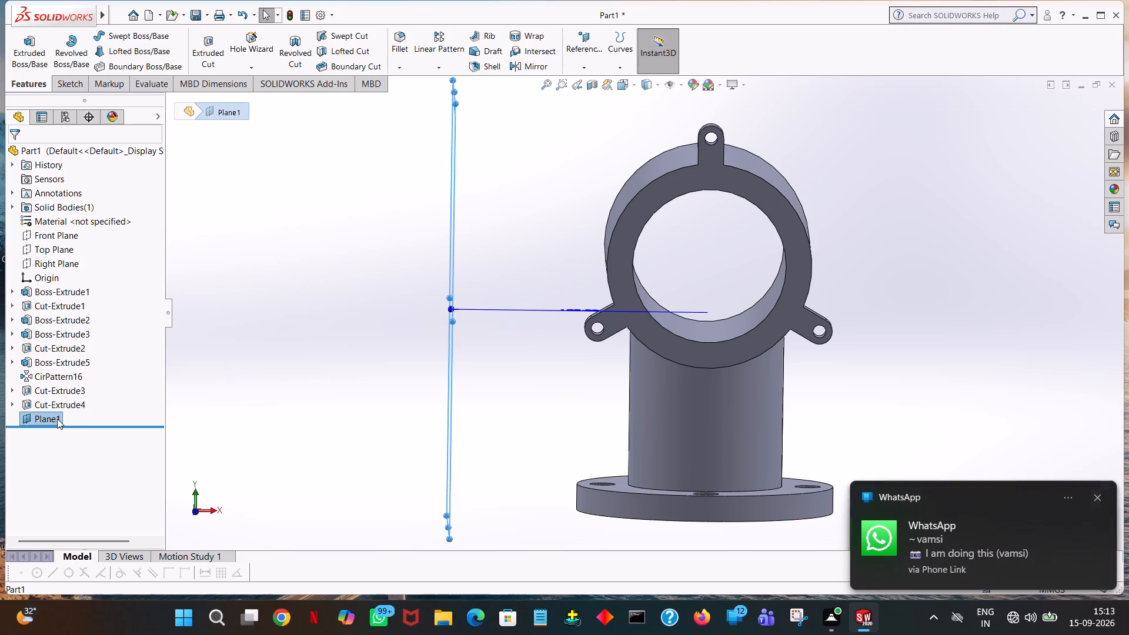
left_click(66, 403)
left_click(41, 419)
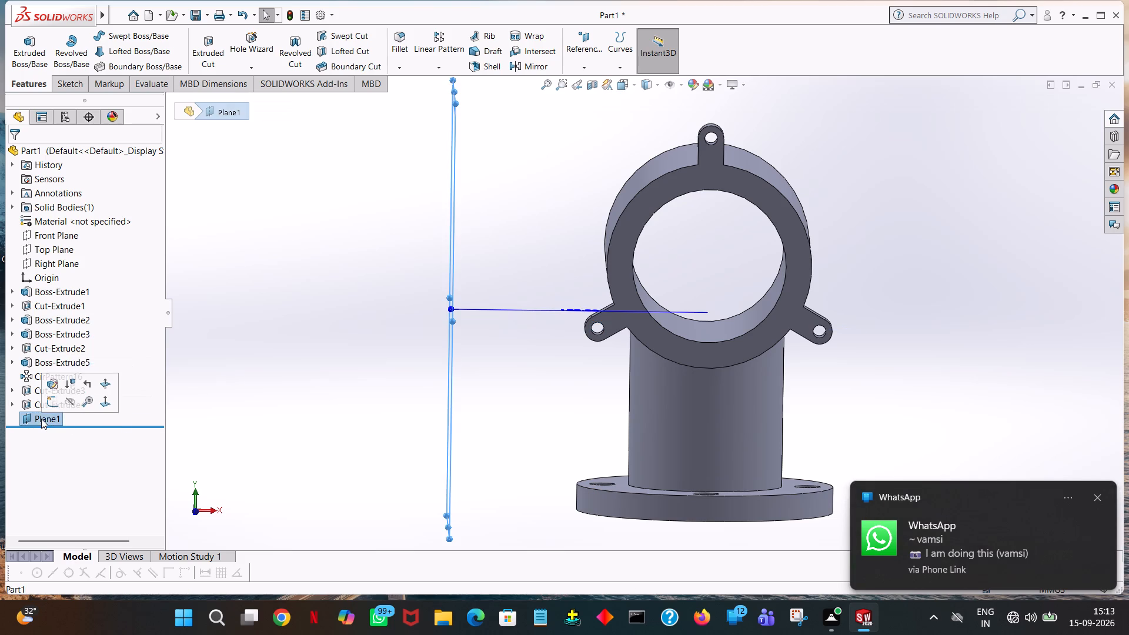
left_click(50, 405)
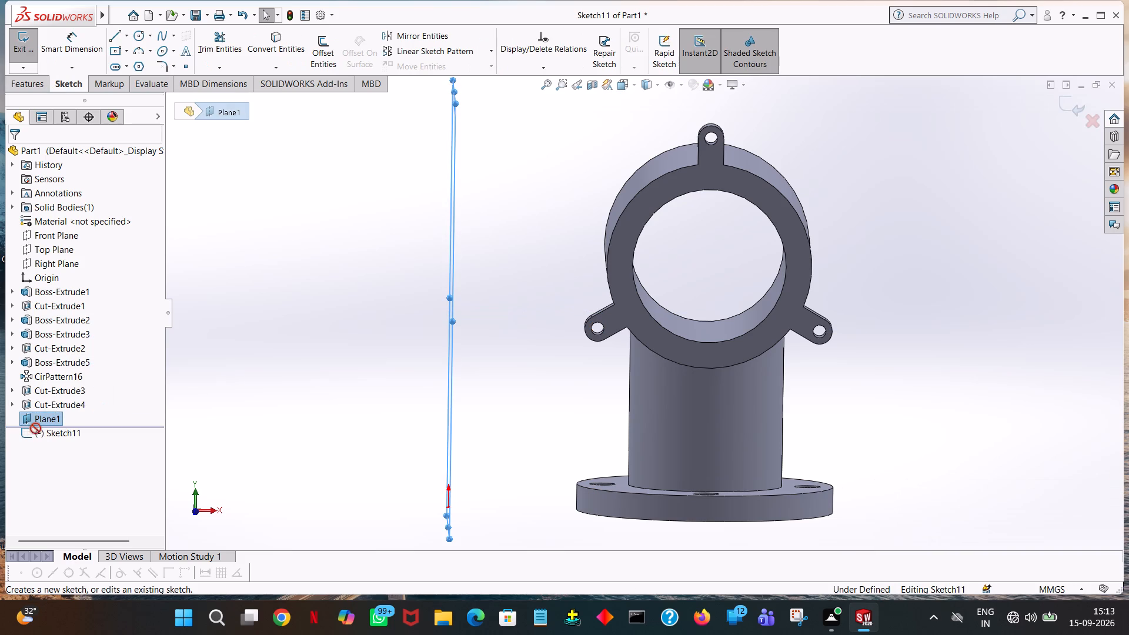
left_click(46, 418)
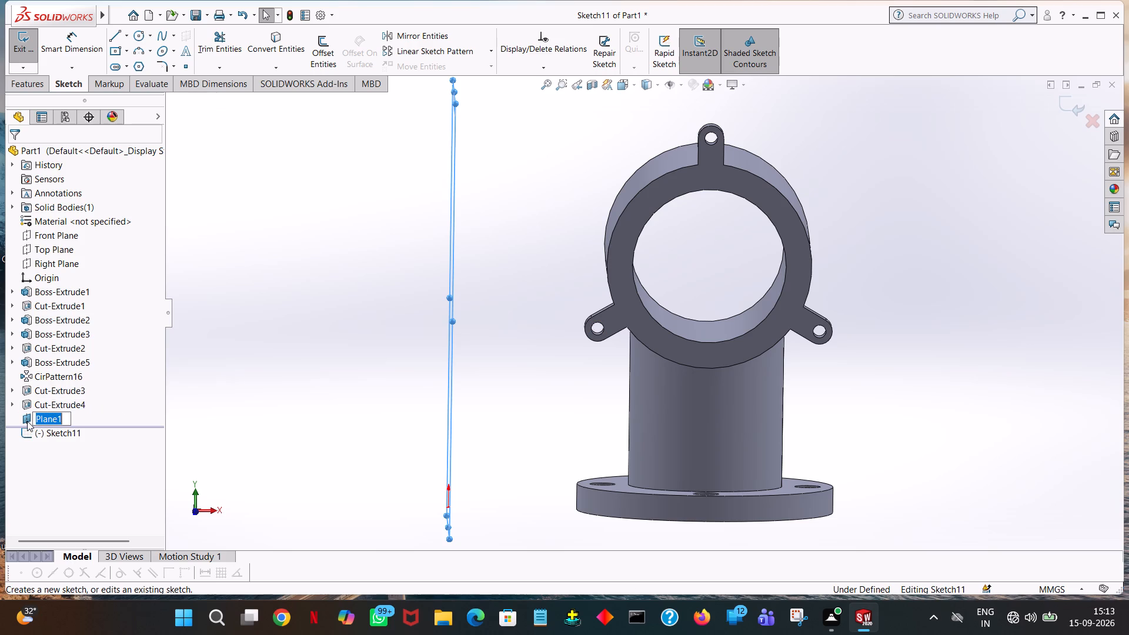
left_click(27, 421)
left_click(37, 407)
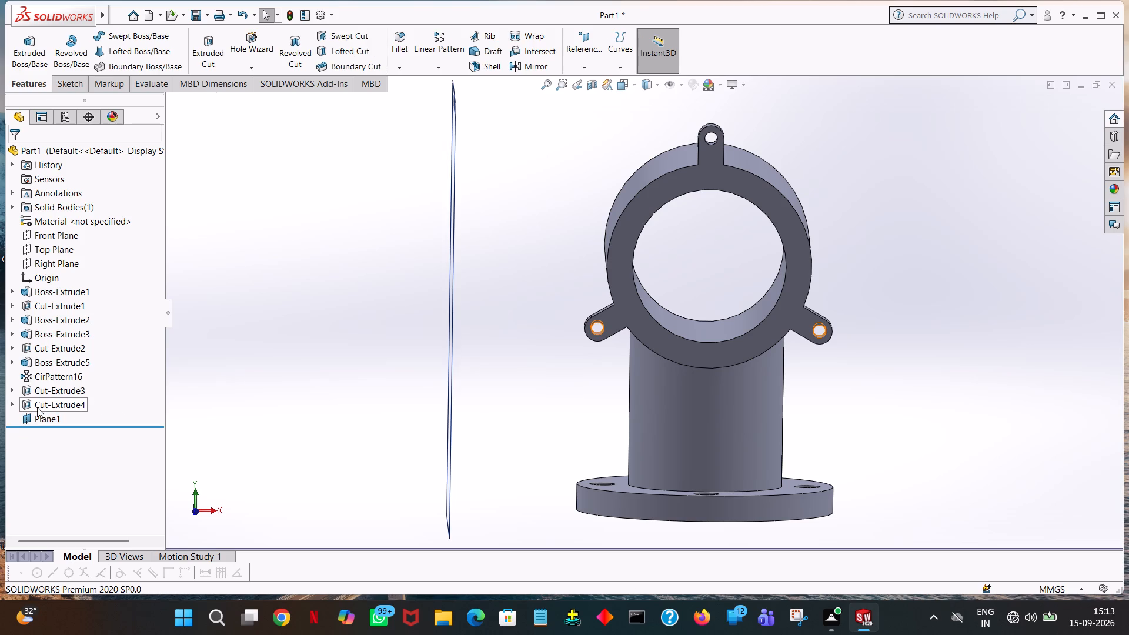
Open a new sketch on the offset reference plane and view it face-on.
left_click(56, 420)
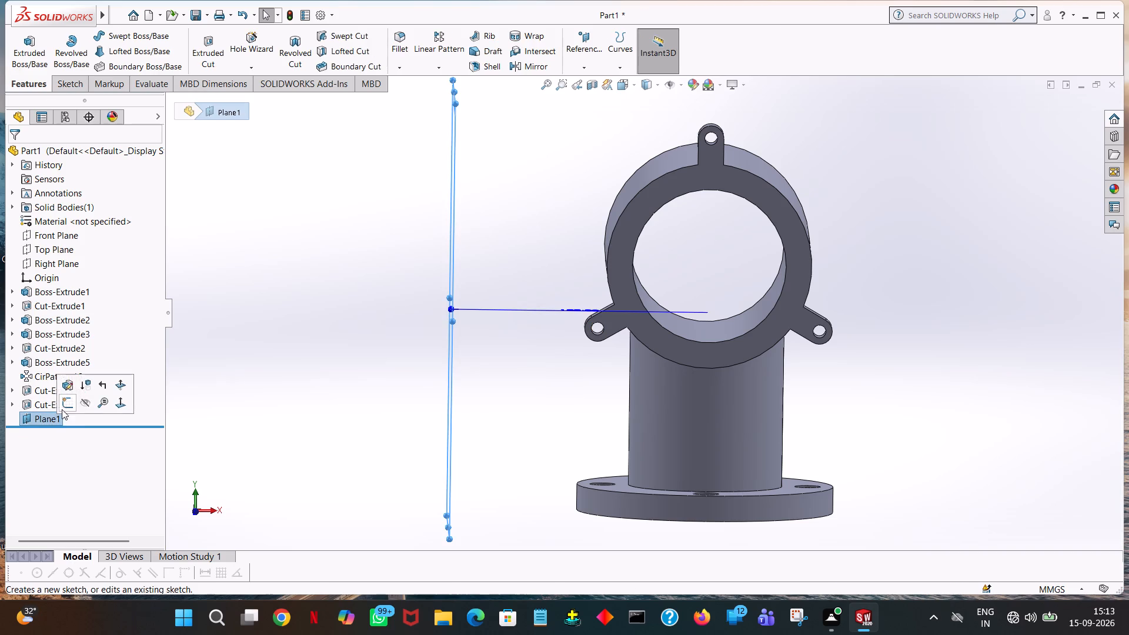
left_click(65, 405)
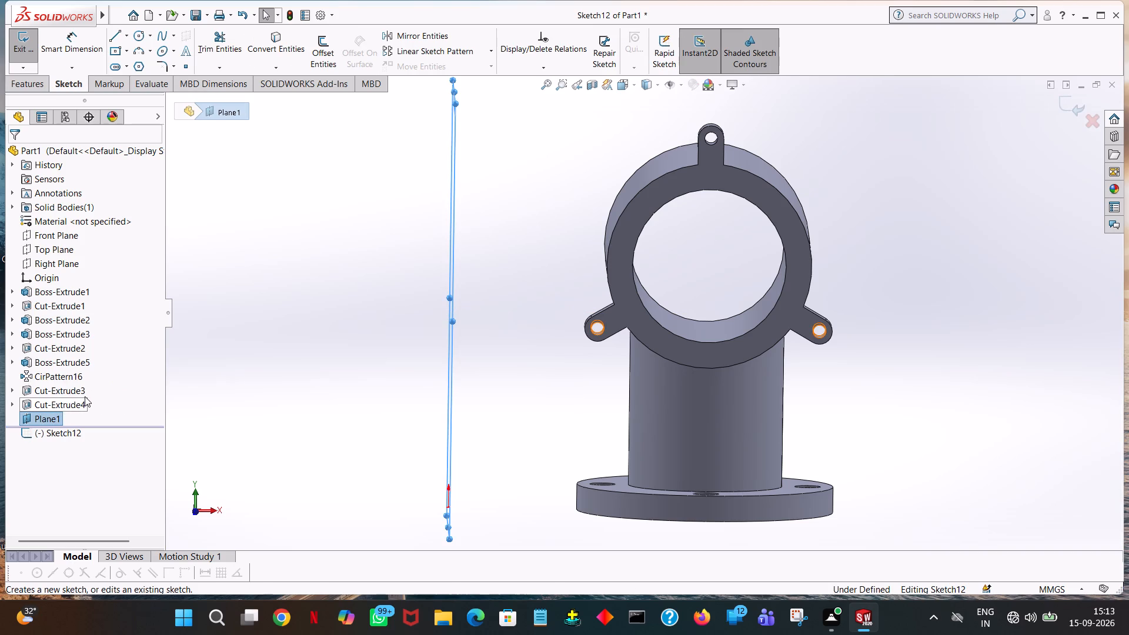
key("space")
left_click(147, 95)
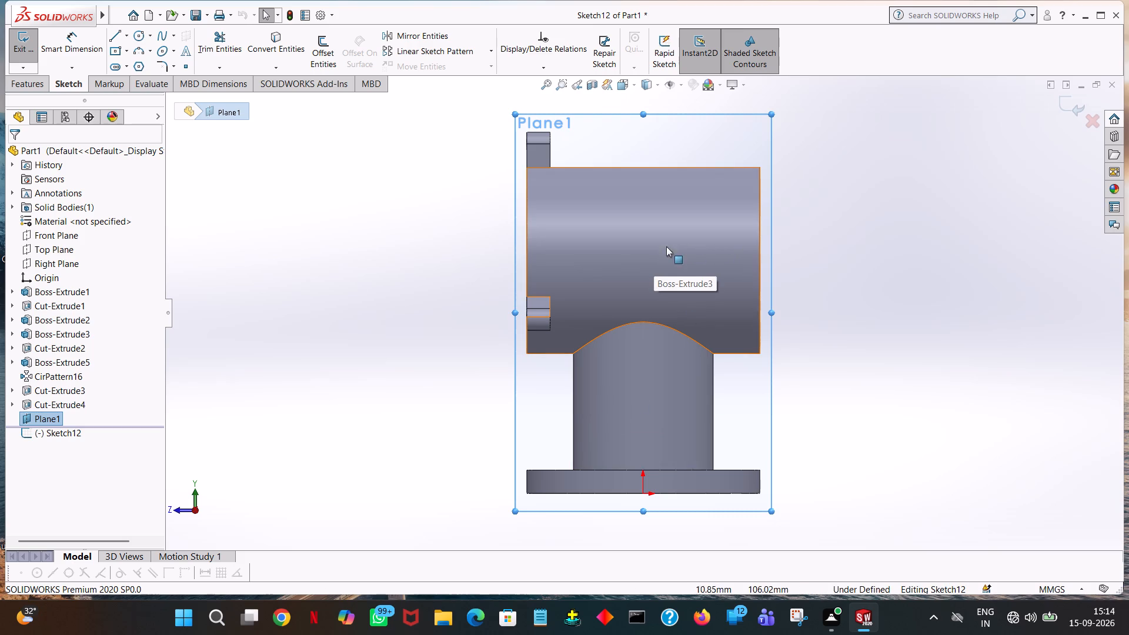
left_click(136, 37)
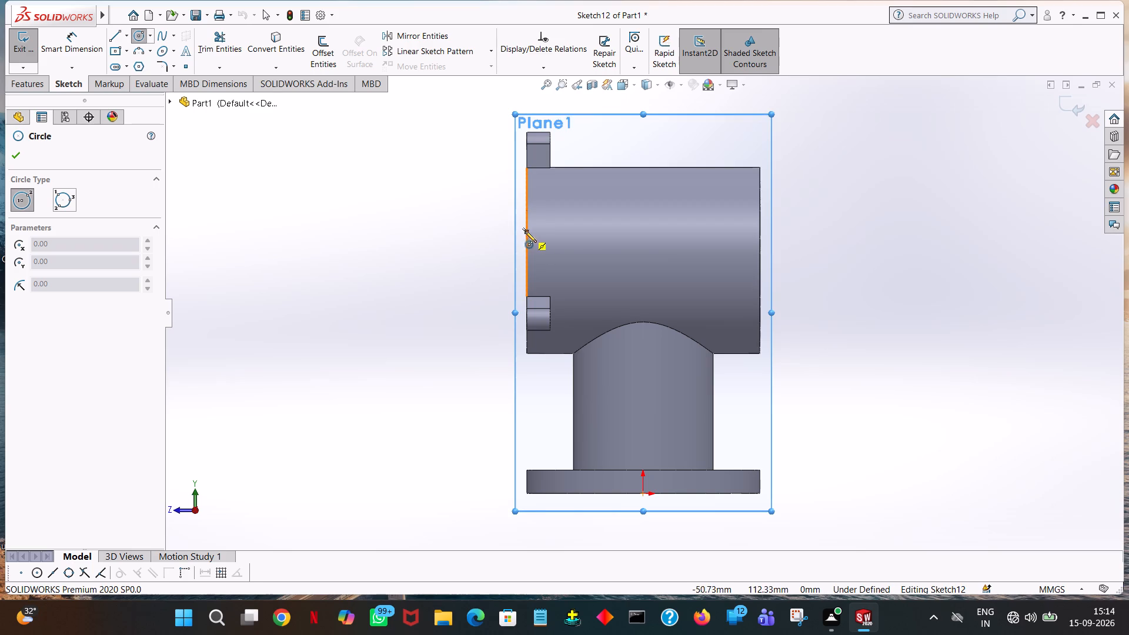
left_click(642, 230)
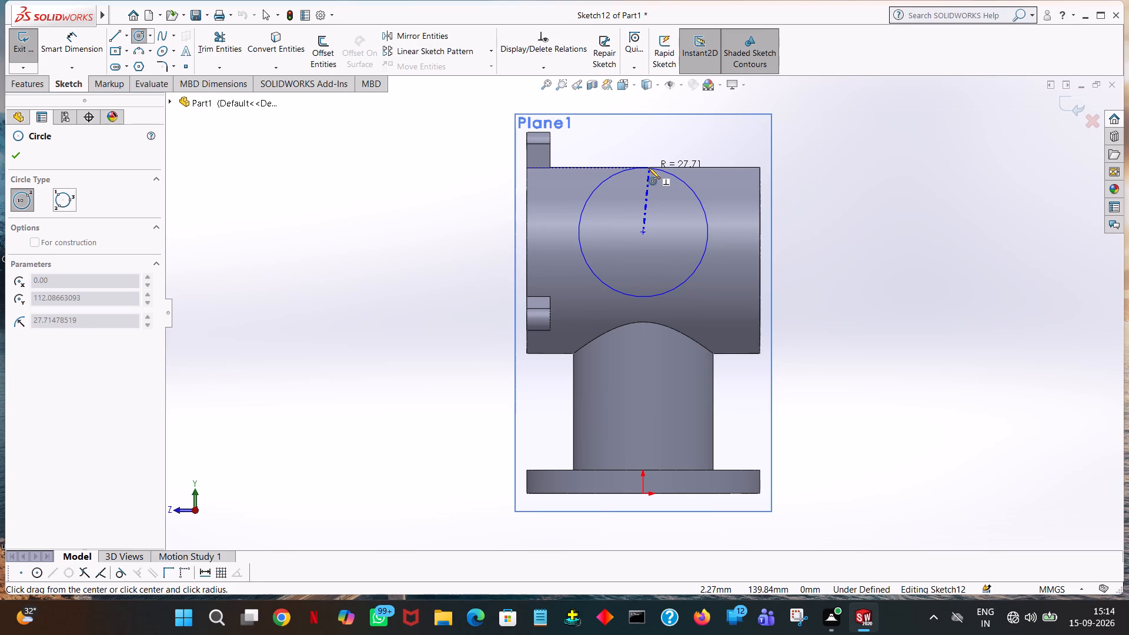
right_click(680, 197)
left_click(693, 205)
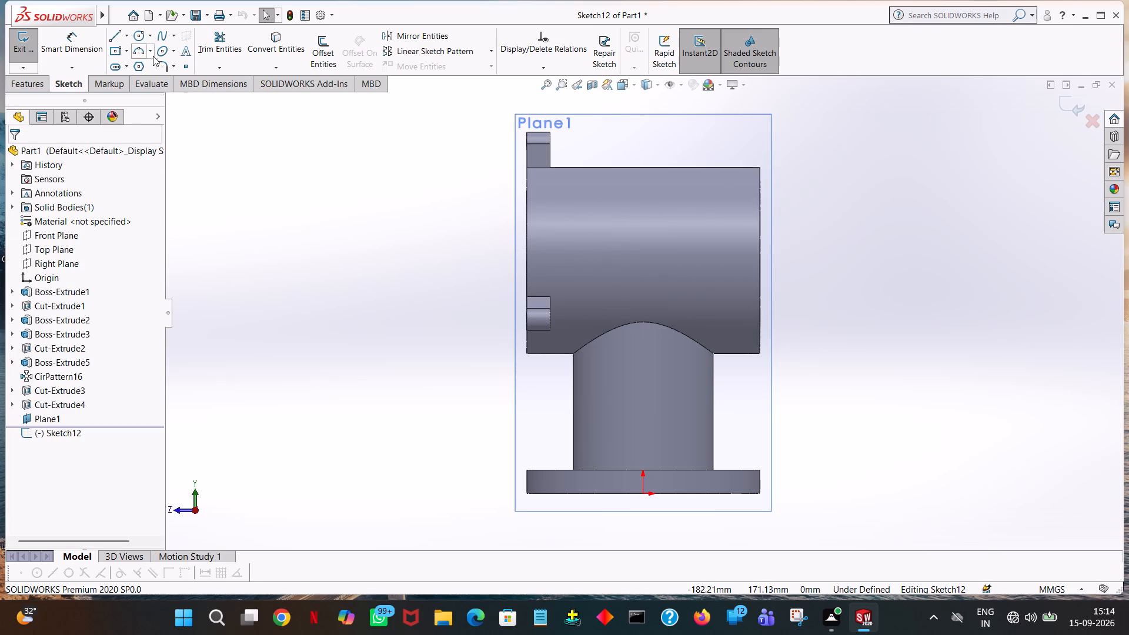
Sketch a circle of radius 30 mm centred at X 0, Y 100, midway along the horizontal tube.
left_click(133, 33)
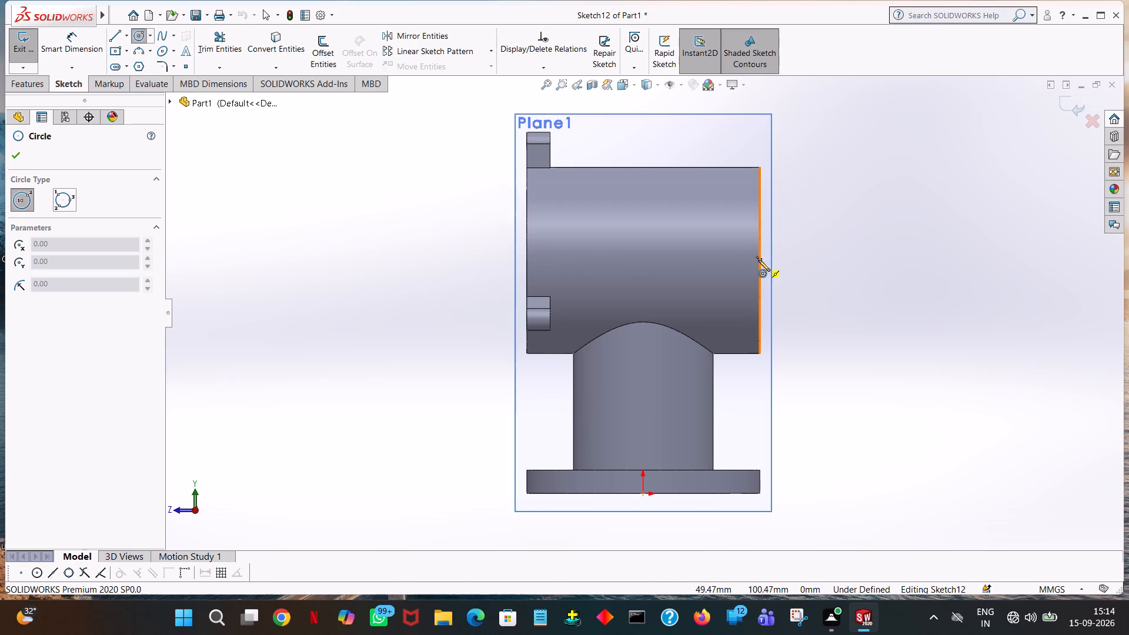
left_click(643, 262)
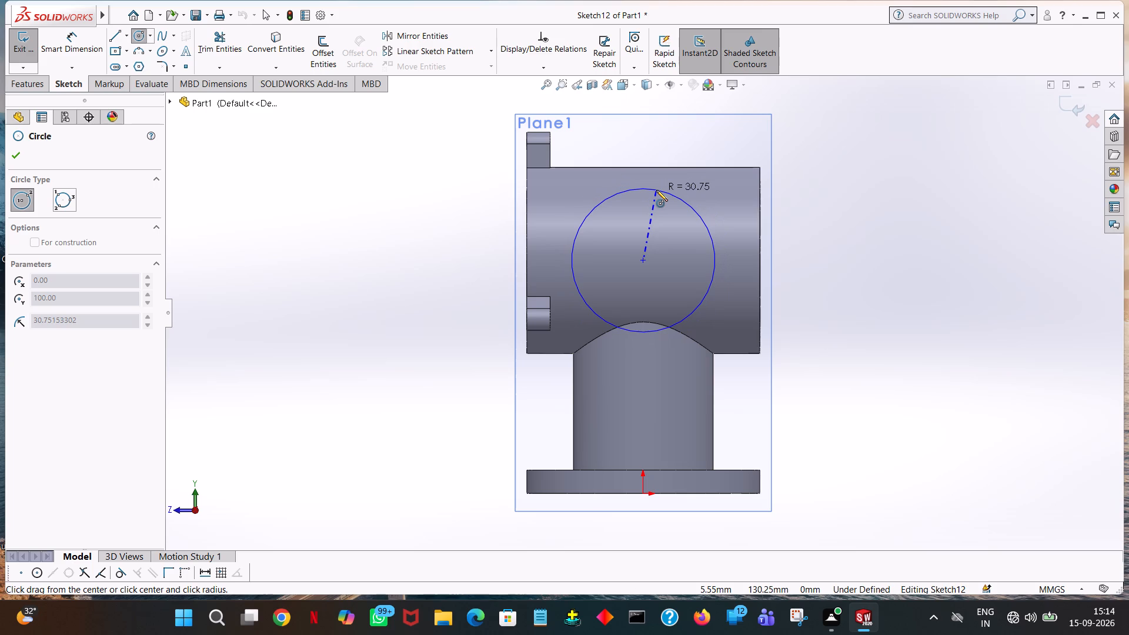
left_click(656, 190)
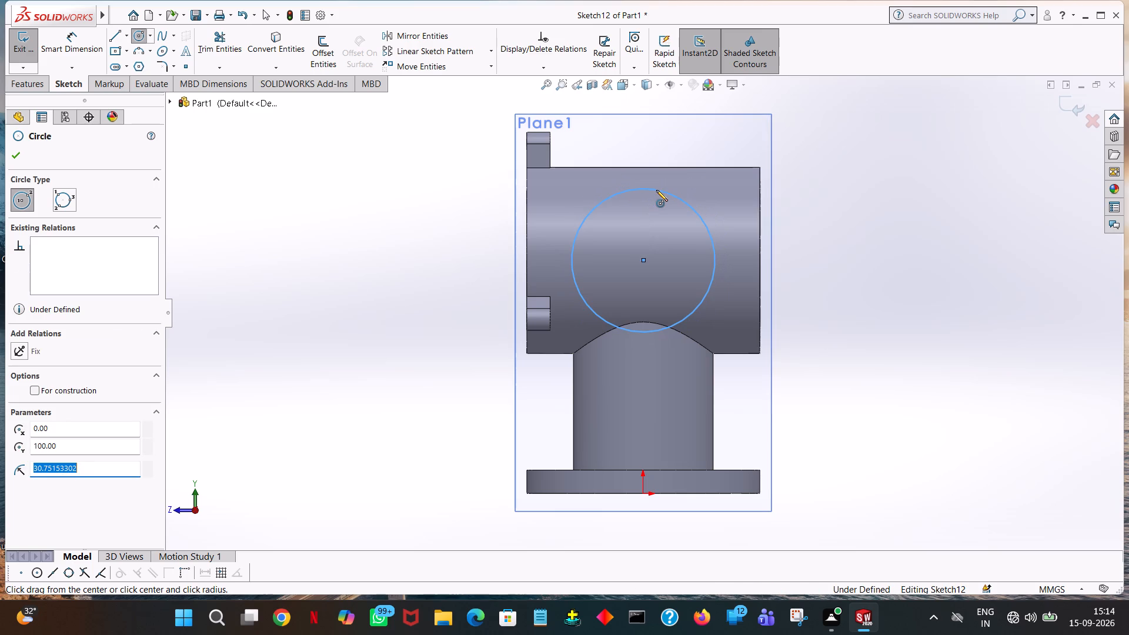
type("30")
key("Return")
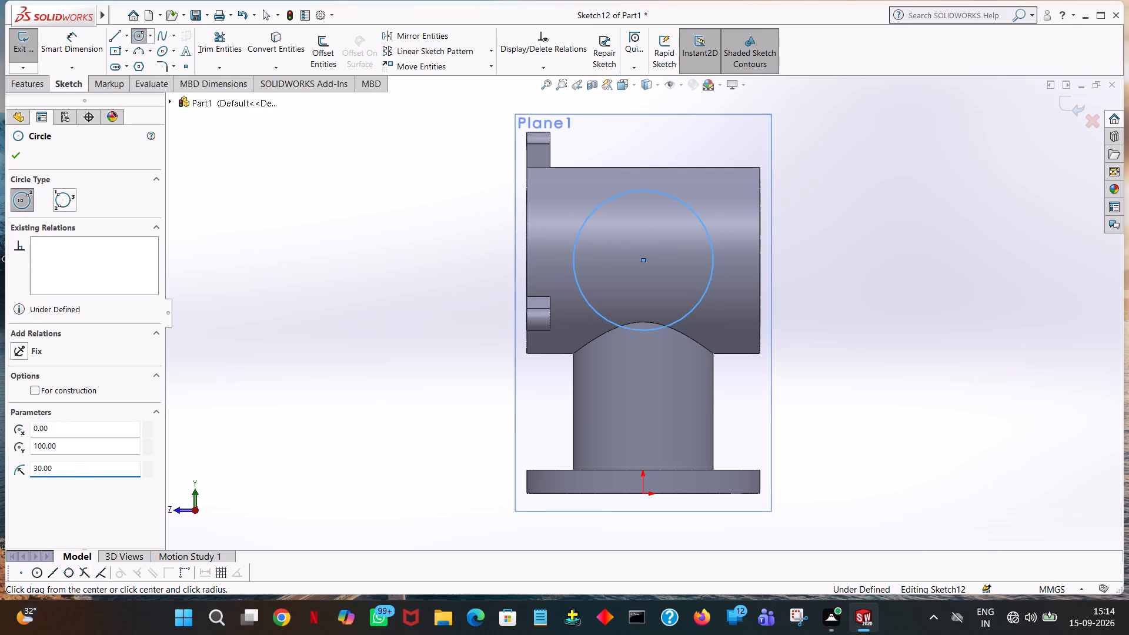
left_click(14, 163)
middle_click_drag(1041, 369, 991, 370)
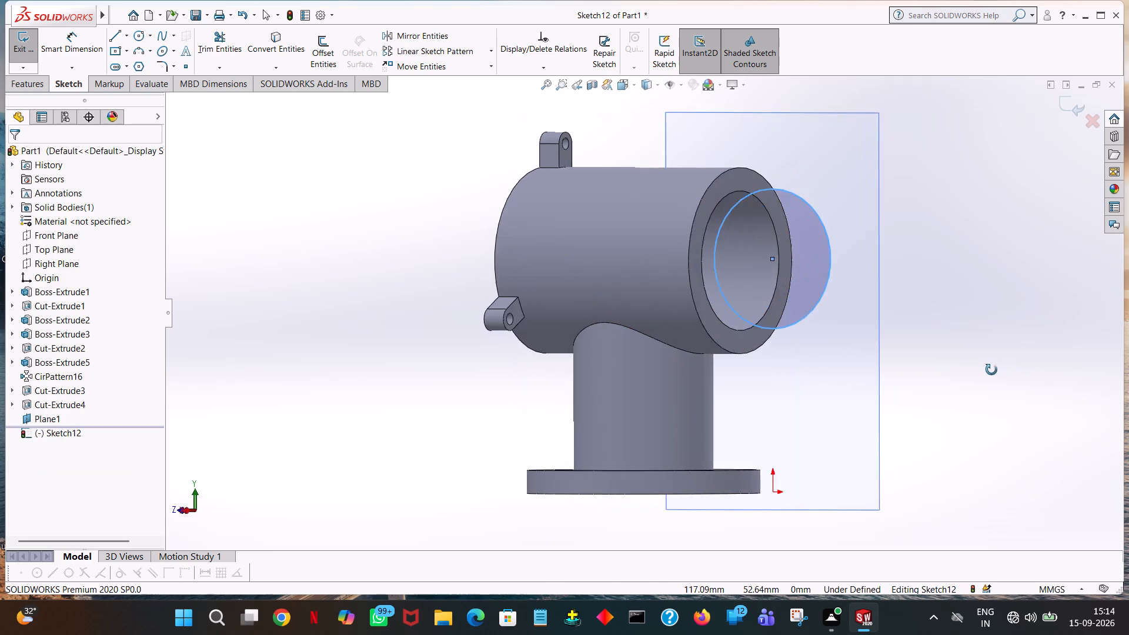
Extrude the 30 mm radius circle 20 mm from the offset plane toward the horizontal tube as a solid disc.
middle_click_drag(991, 370, 699, 359)
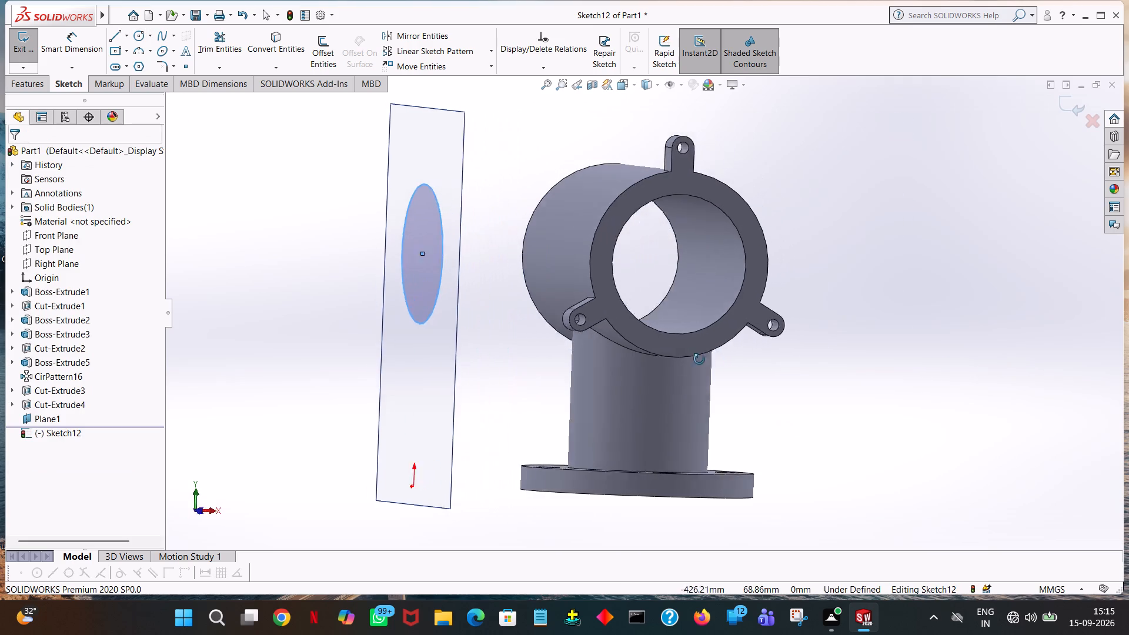
middle_click_drag(699, 359, 797, 388)
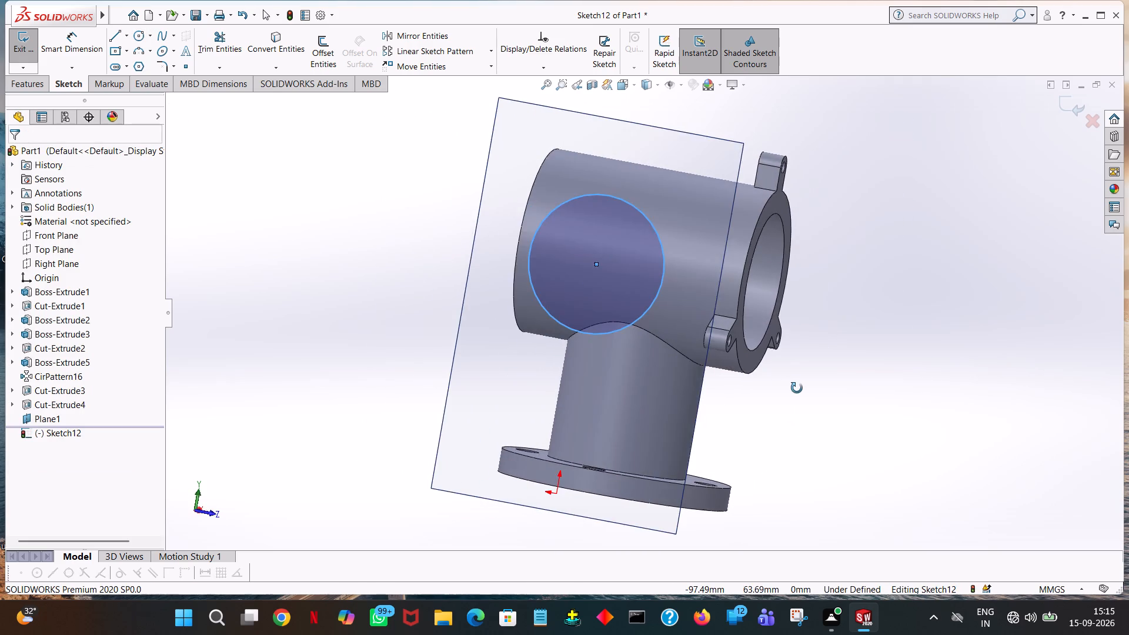
middle_click_drag(797, 388, 698, 363)
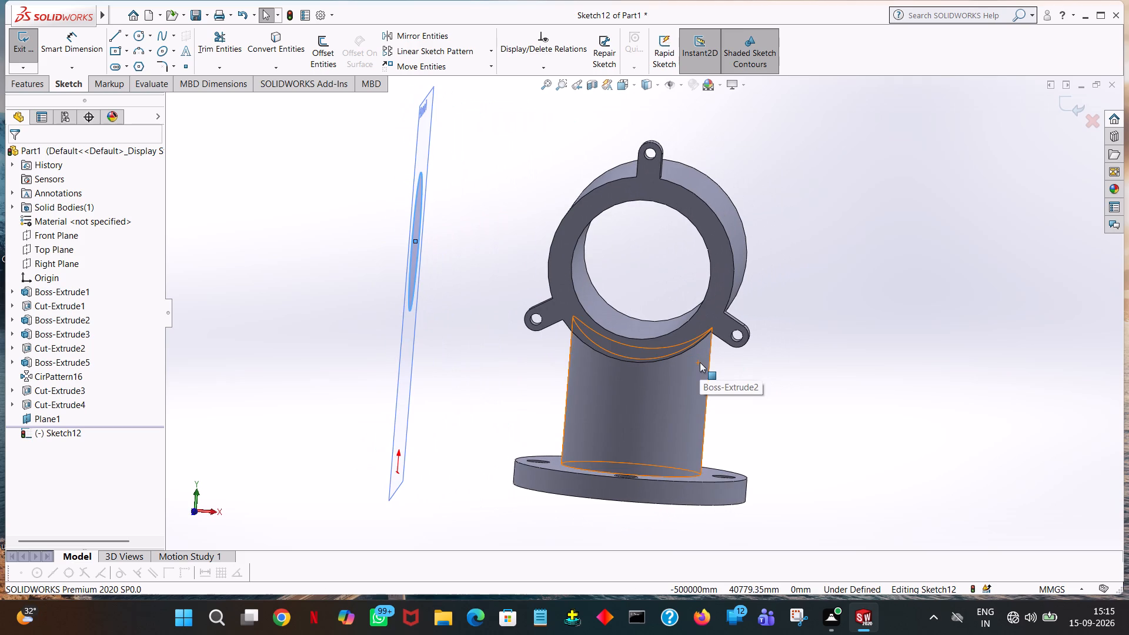
key("ctrl+7")
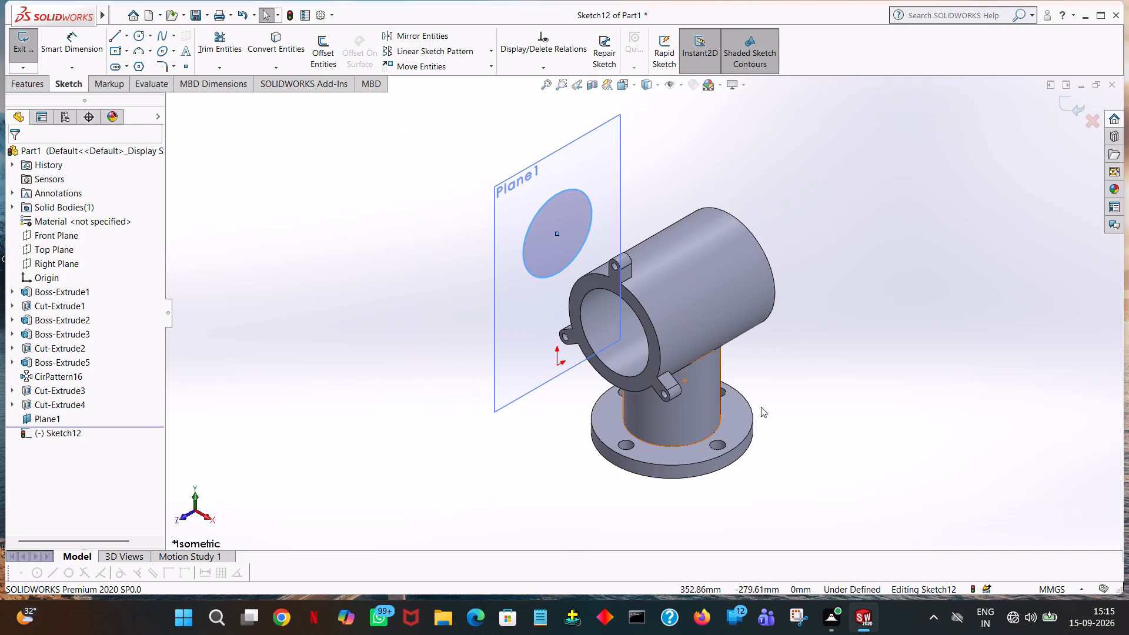
left_click(34, 80)
left_click(27, 48)
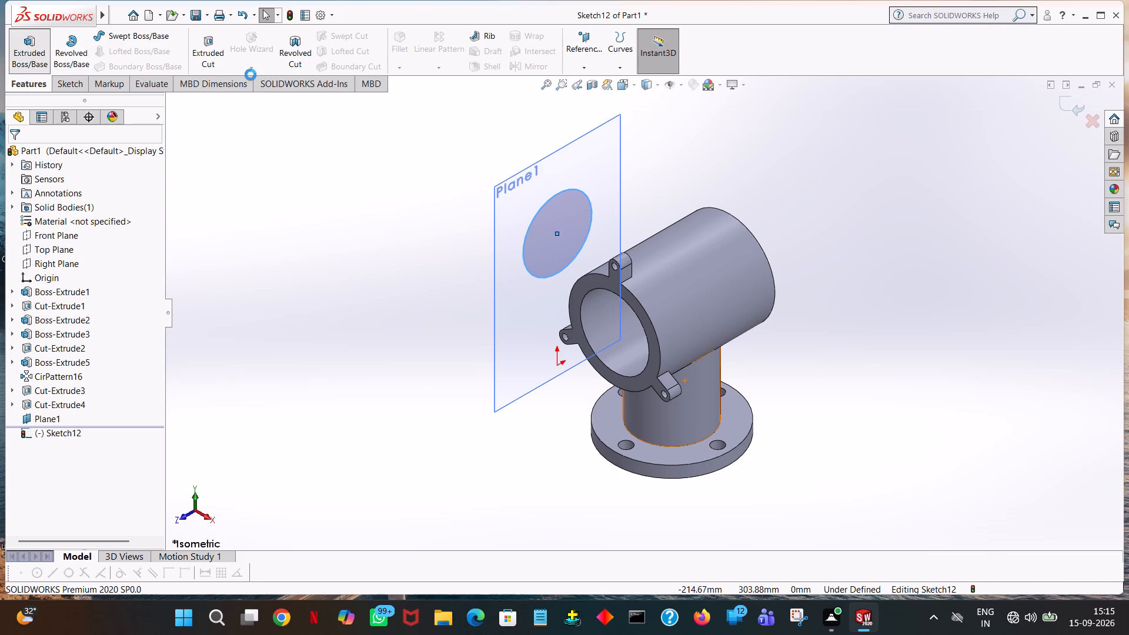
middle_click_drag(272, 107, 338, 113)
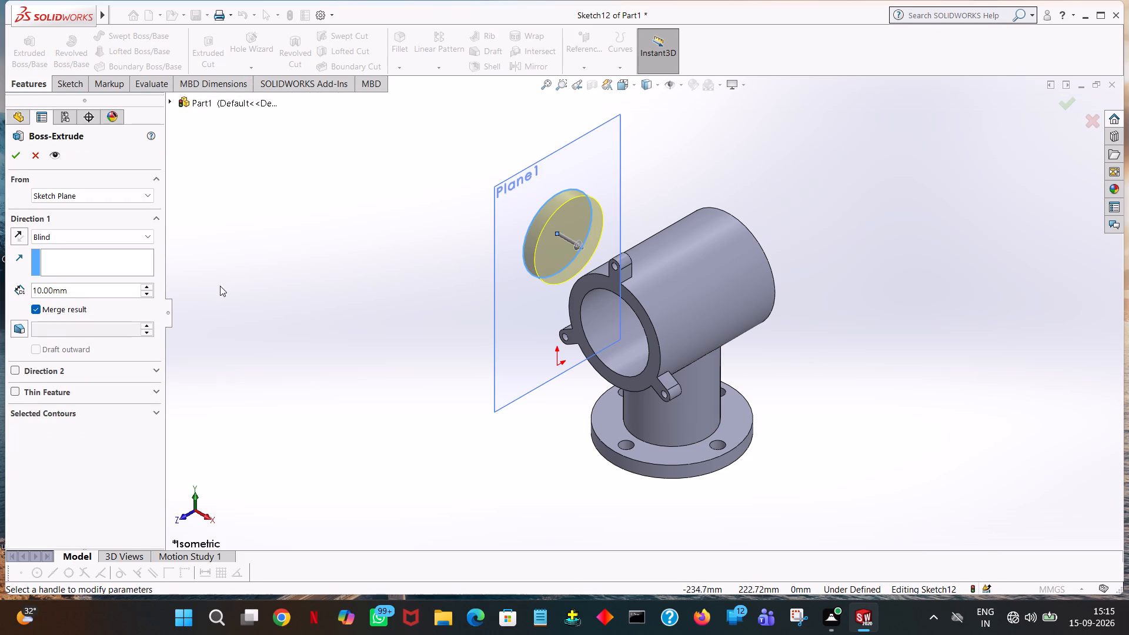
left_click(151, 283)
left_click(148, 283)
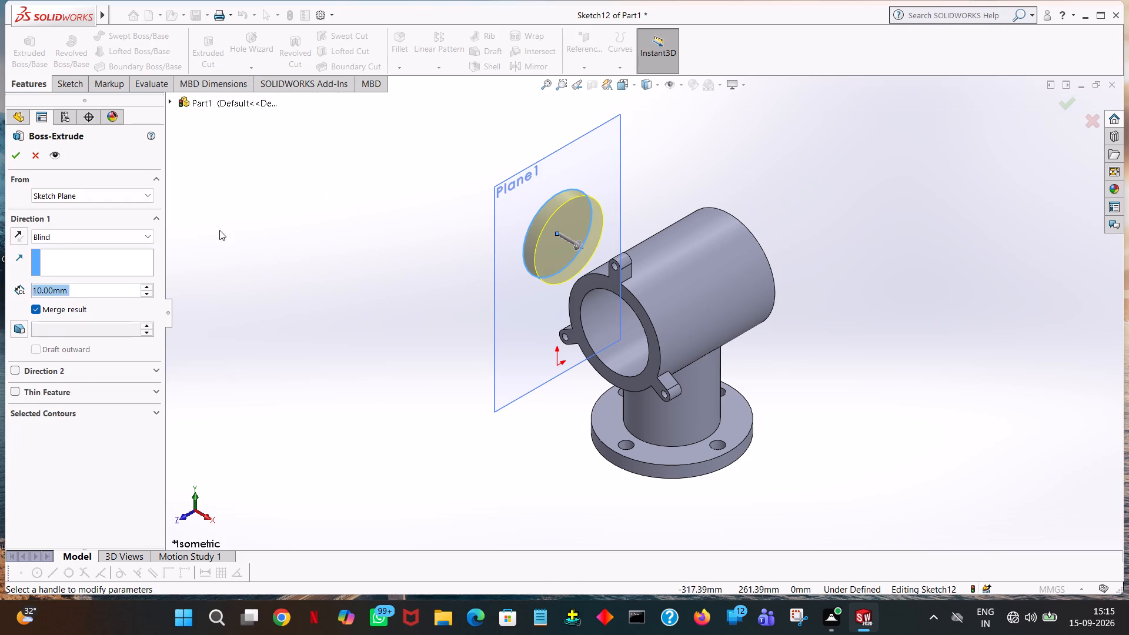
left_click(150, 286)
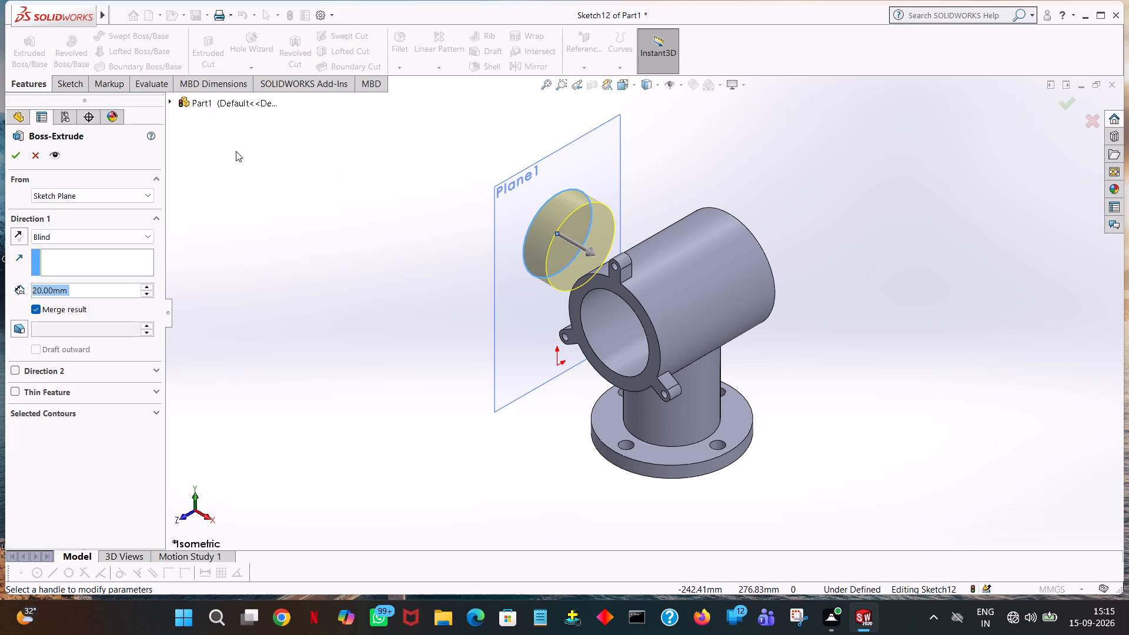
left_click(23, 158)
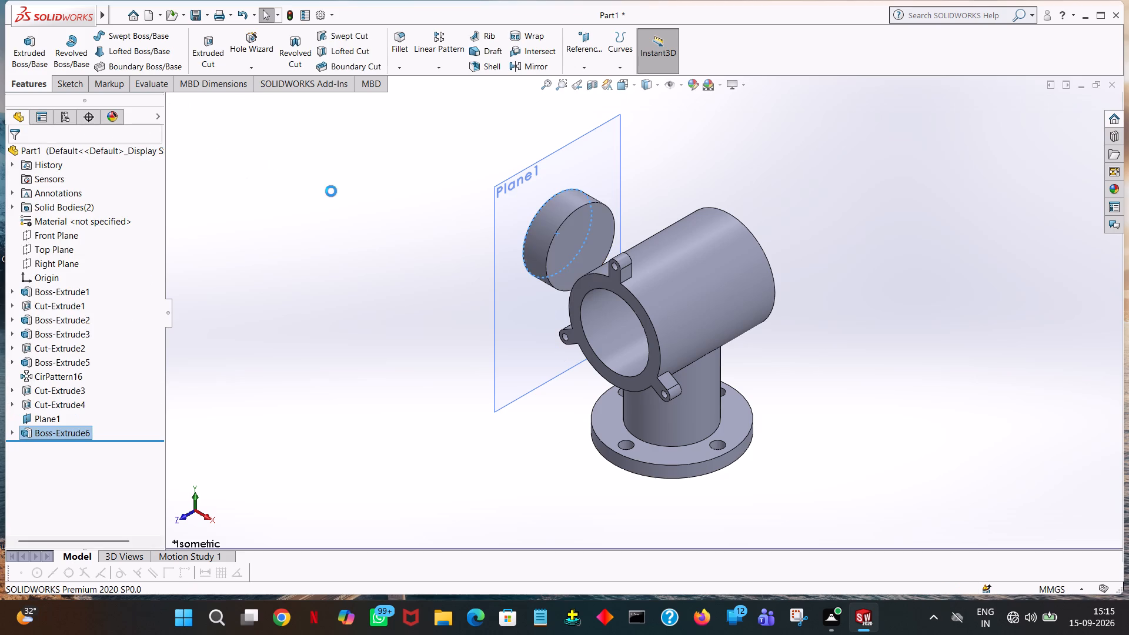
left_click(333, 192)
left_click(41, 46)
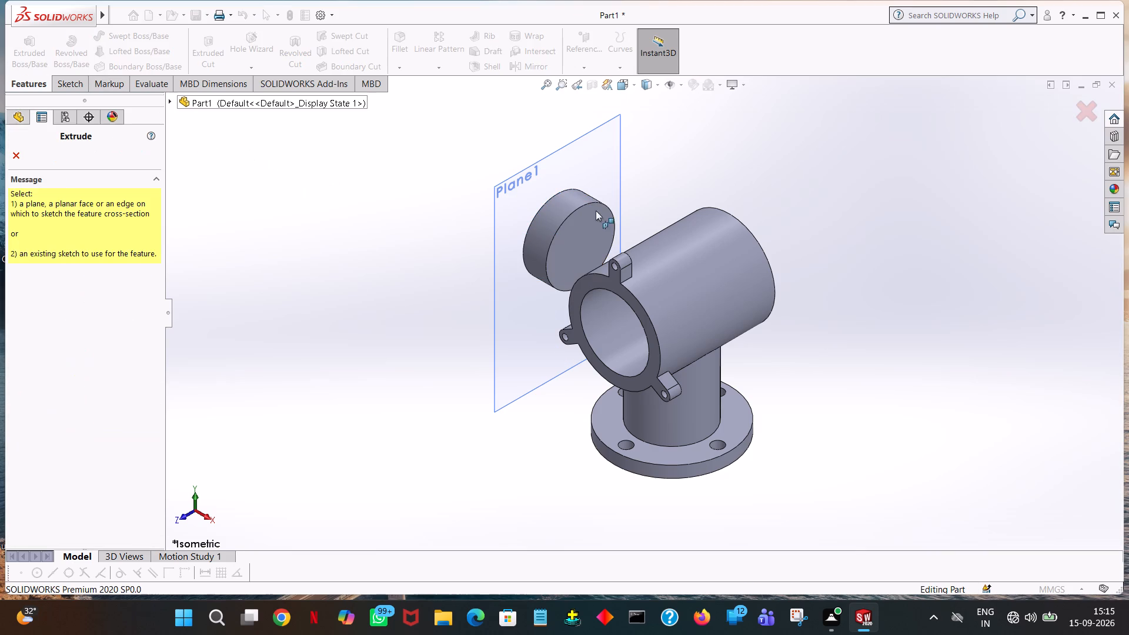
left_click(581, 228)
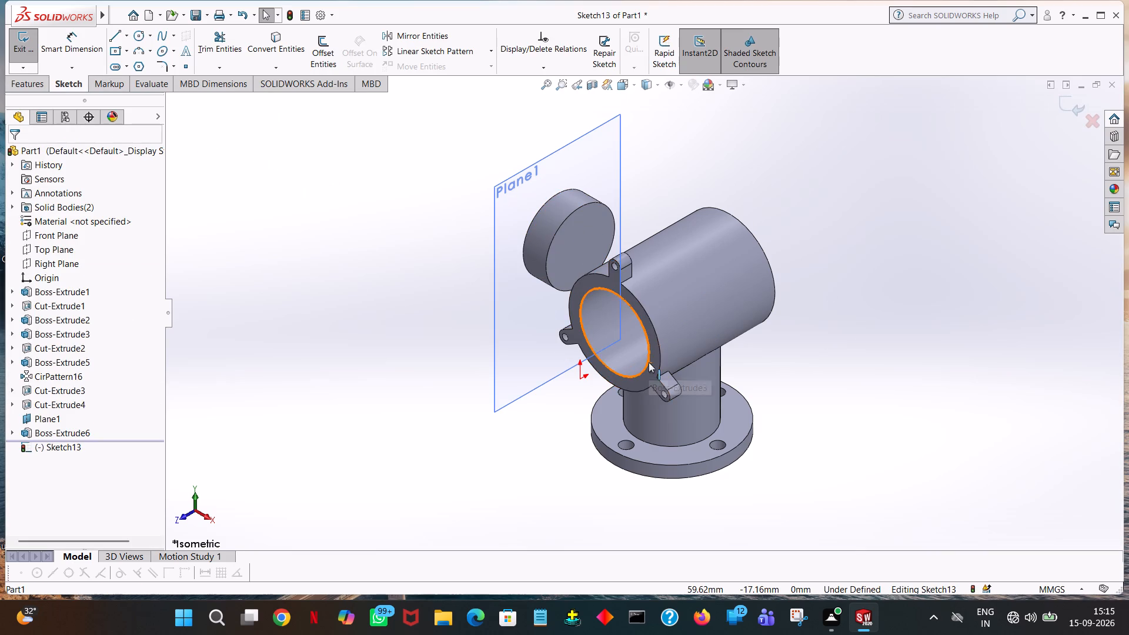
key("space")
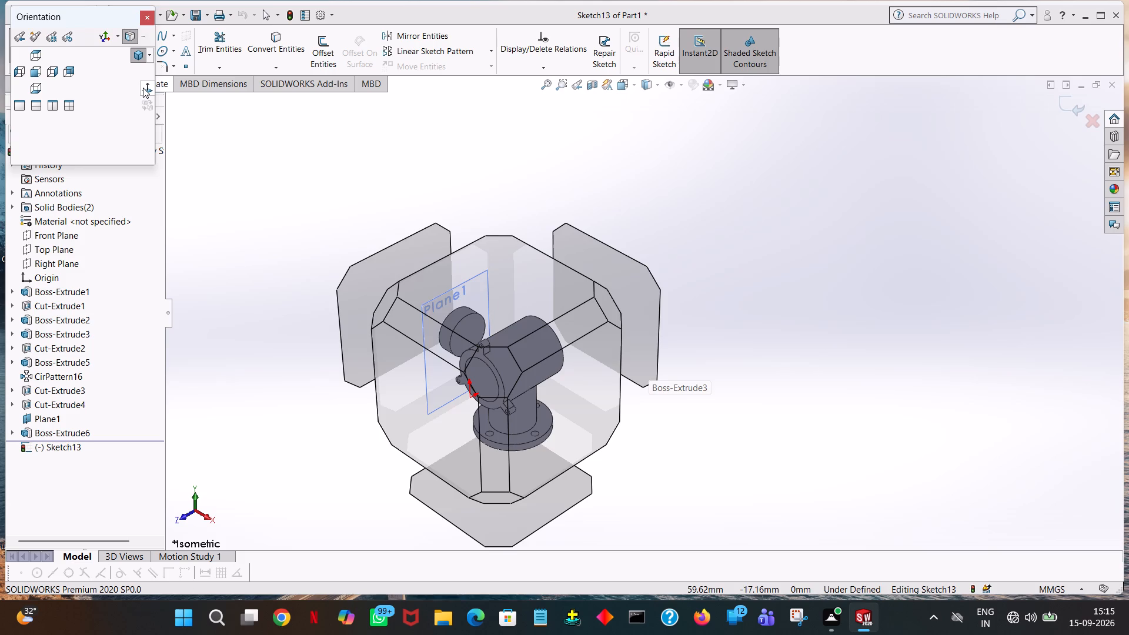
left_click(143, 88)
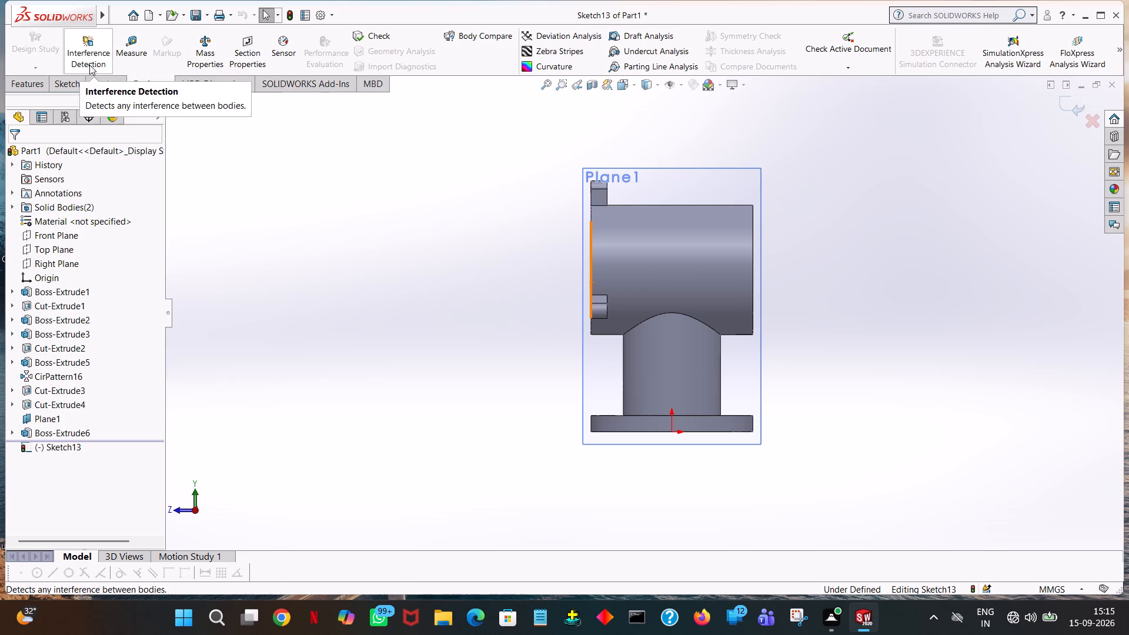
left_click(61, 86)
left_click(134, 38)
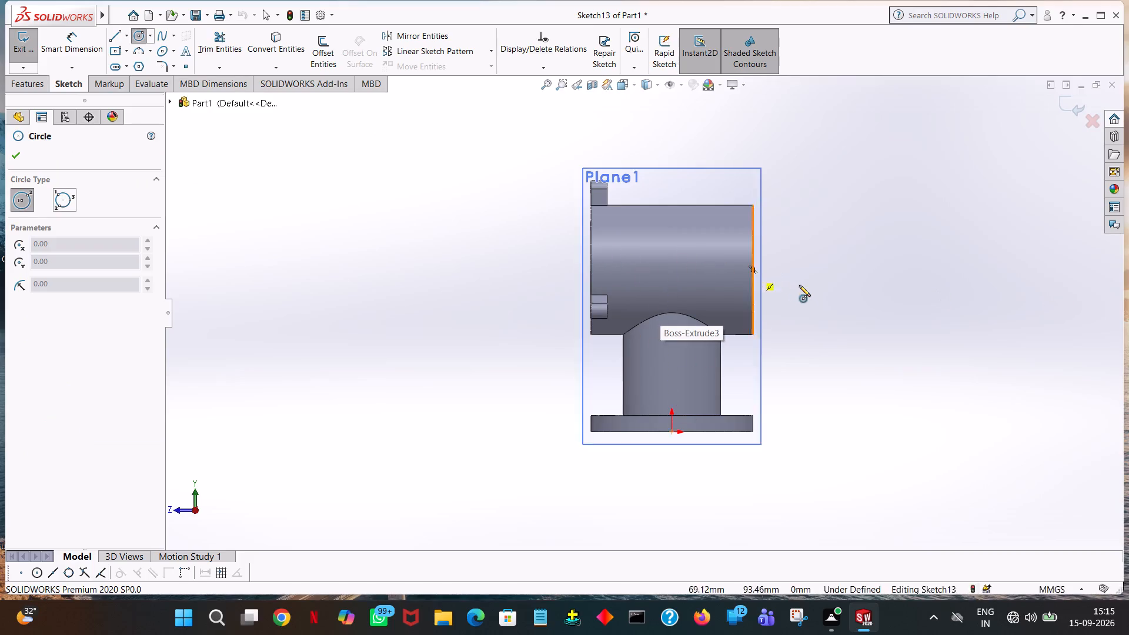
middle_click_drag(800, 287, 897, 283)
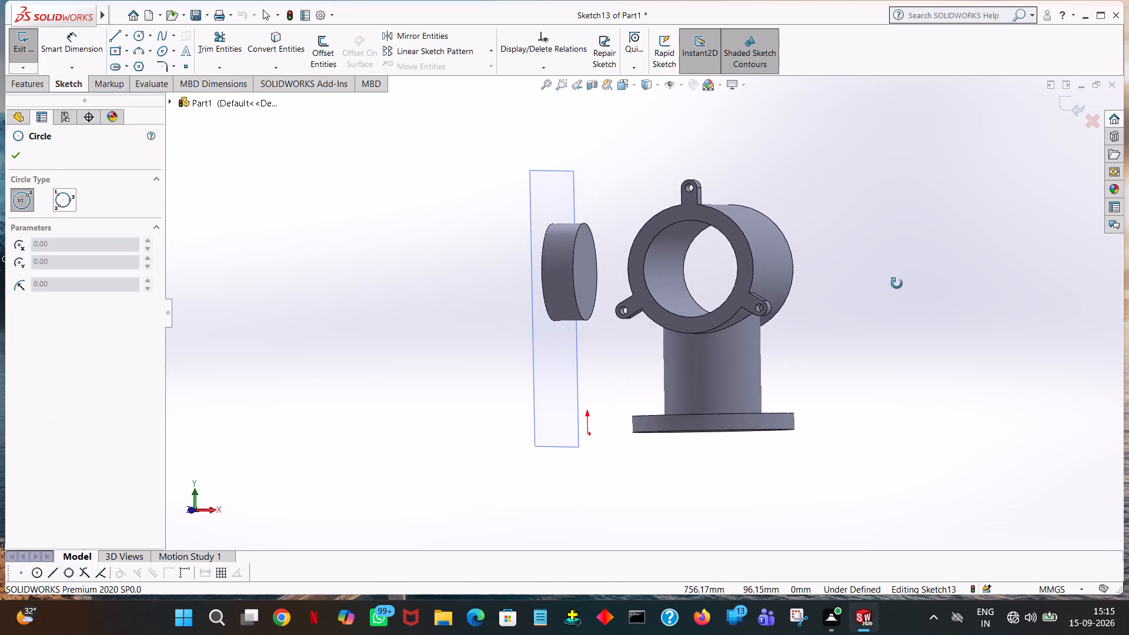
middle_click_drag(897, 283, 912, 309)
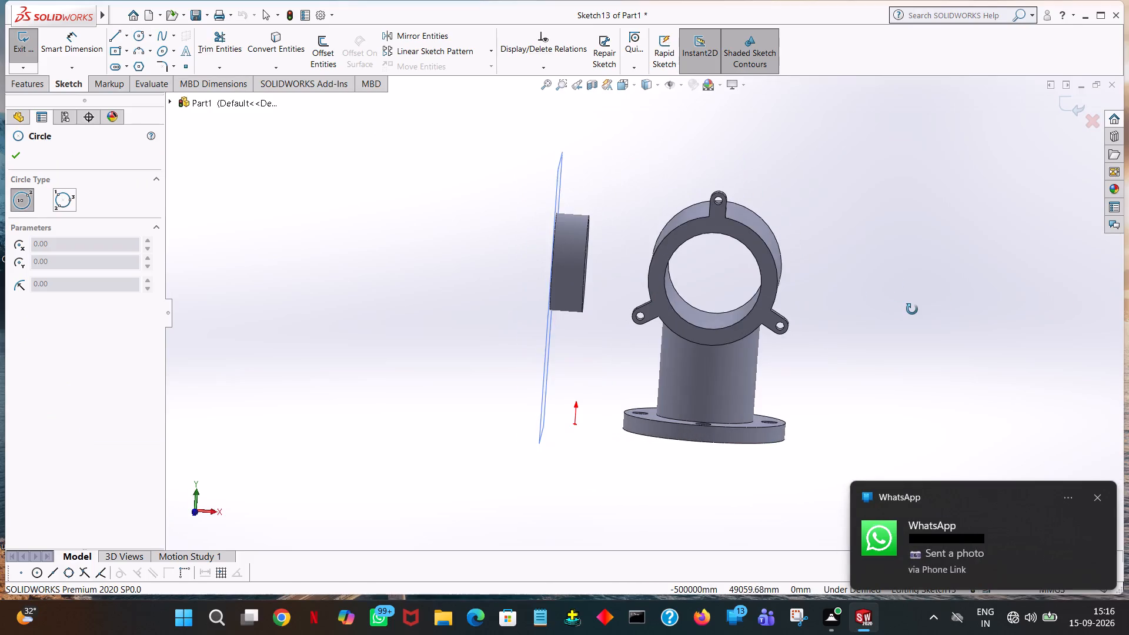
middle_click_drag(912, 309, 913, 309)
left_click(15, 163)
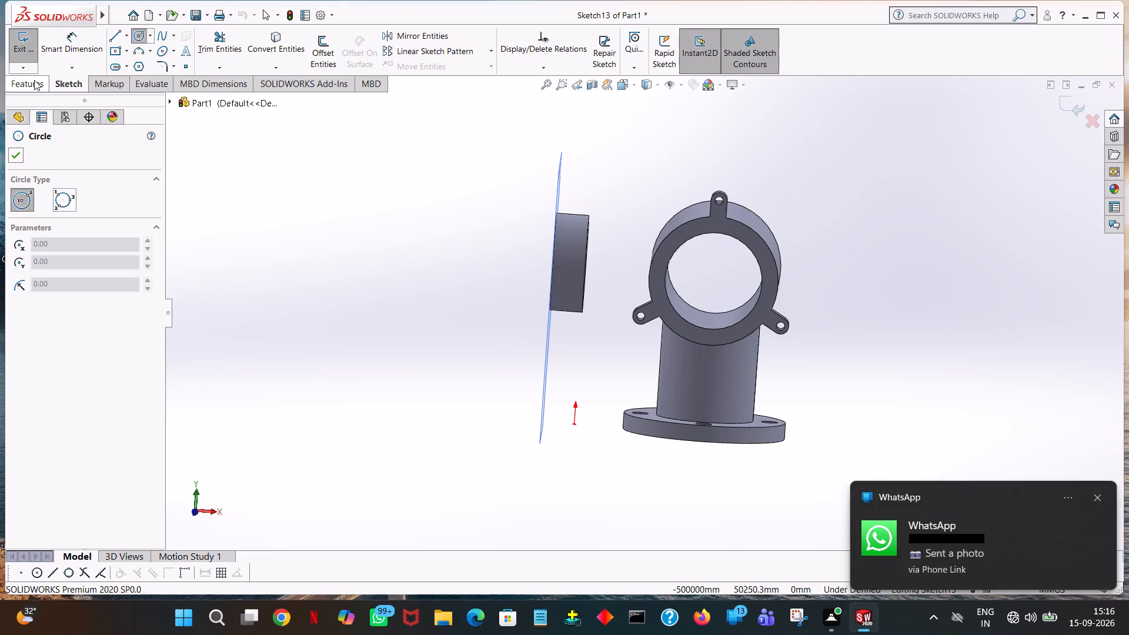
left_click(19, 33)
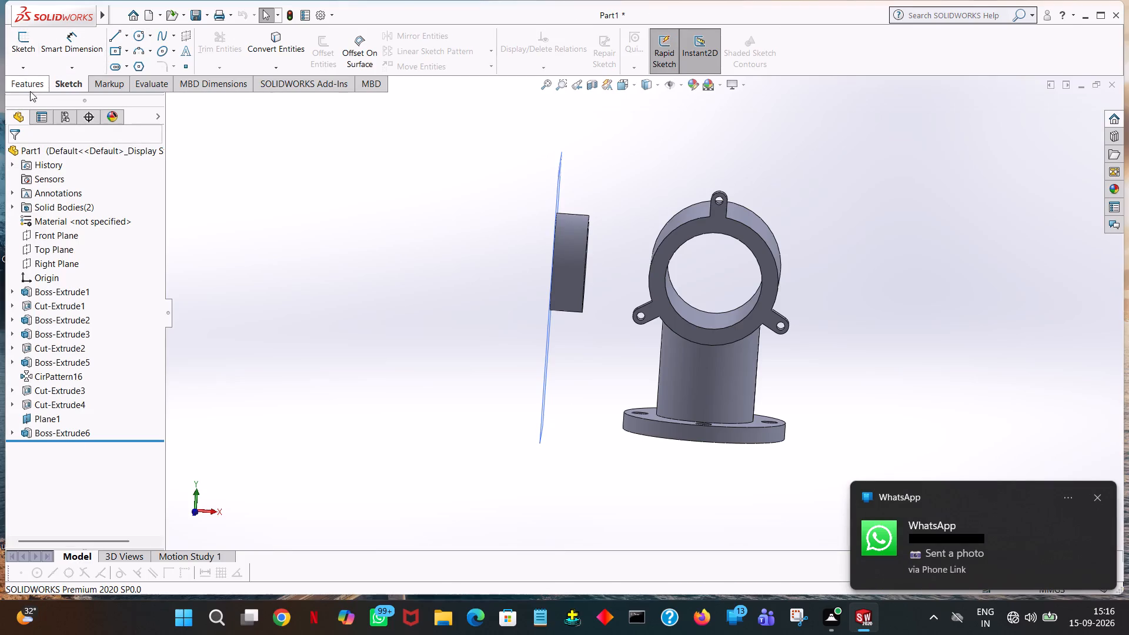
Start a boss extrude sketch on the disc's flat face that faces the tube and view it face-on.
left_click(30, 91)
left_click(36, 52)
middle_click_drag(584, 326, 570, 326)
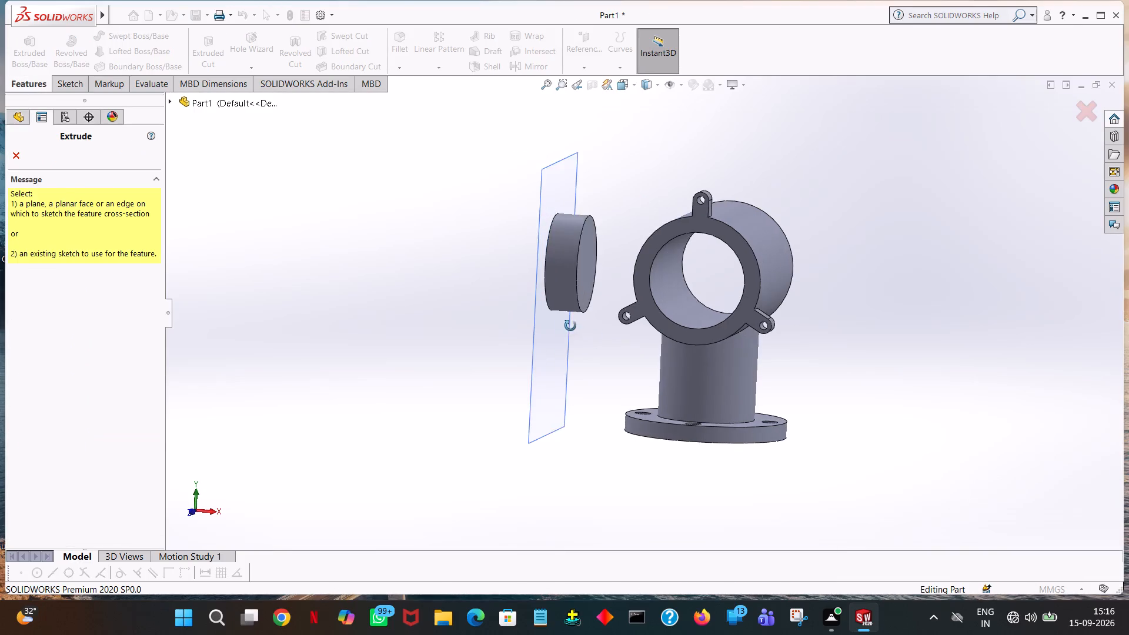
middle_click_drag(570, 326, 570, 323)
left_click(586, 255)
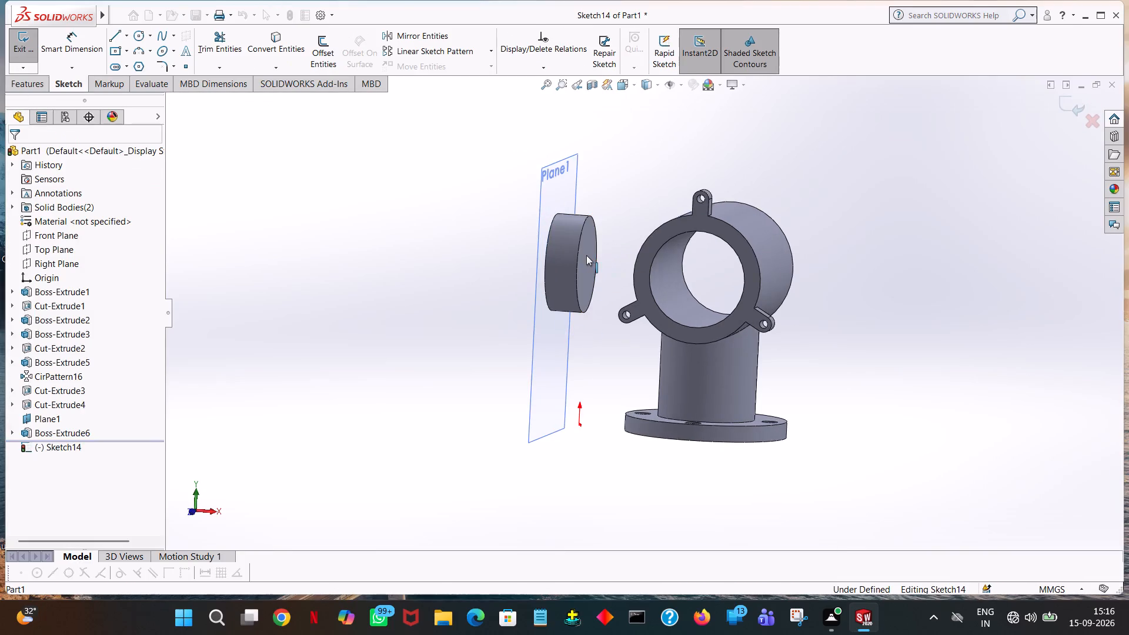
key("space")
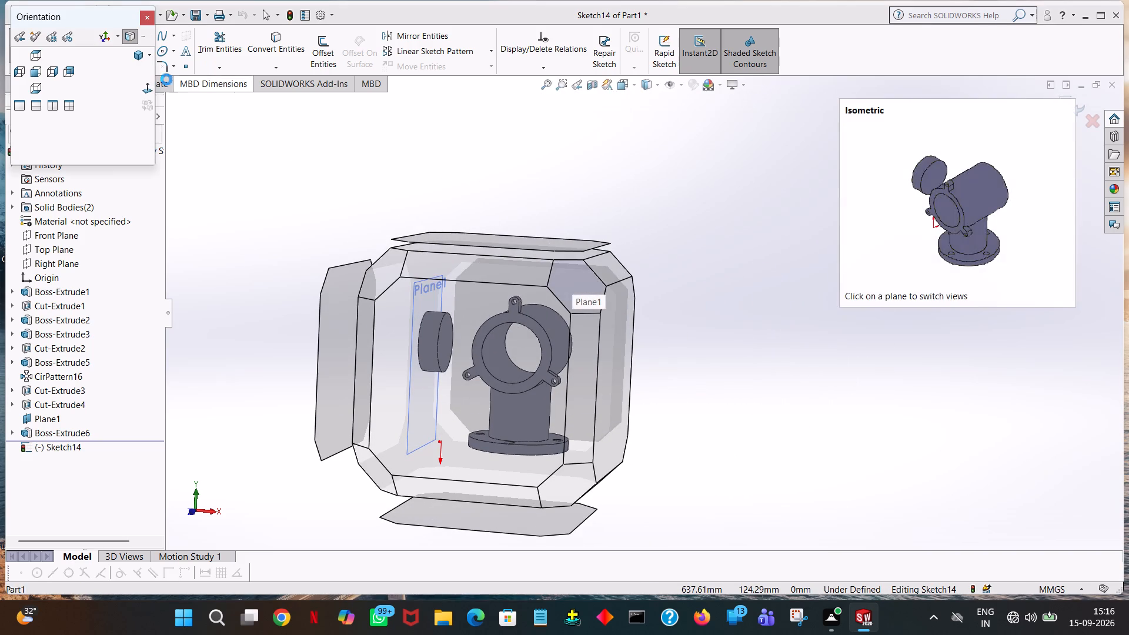
left_click(152, 86)
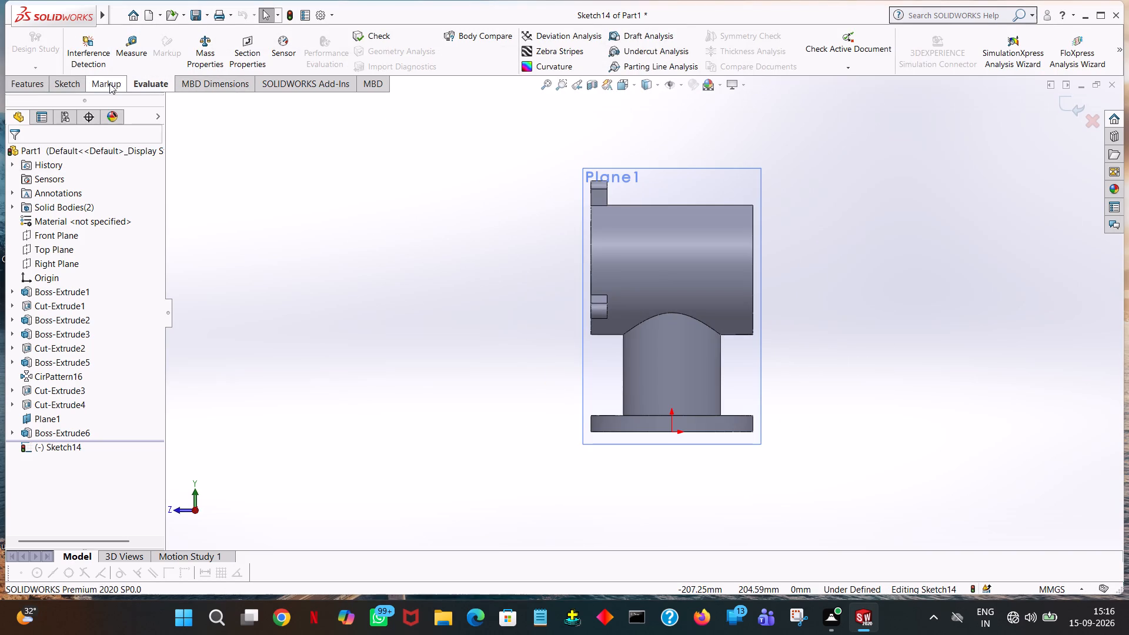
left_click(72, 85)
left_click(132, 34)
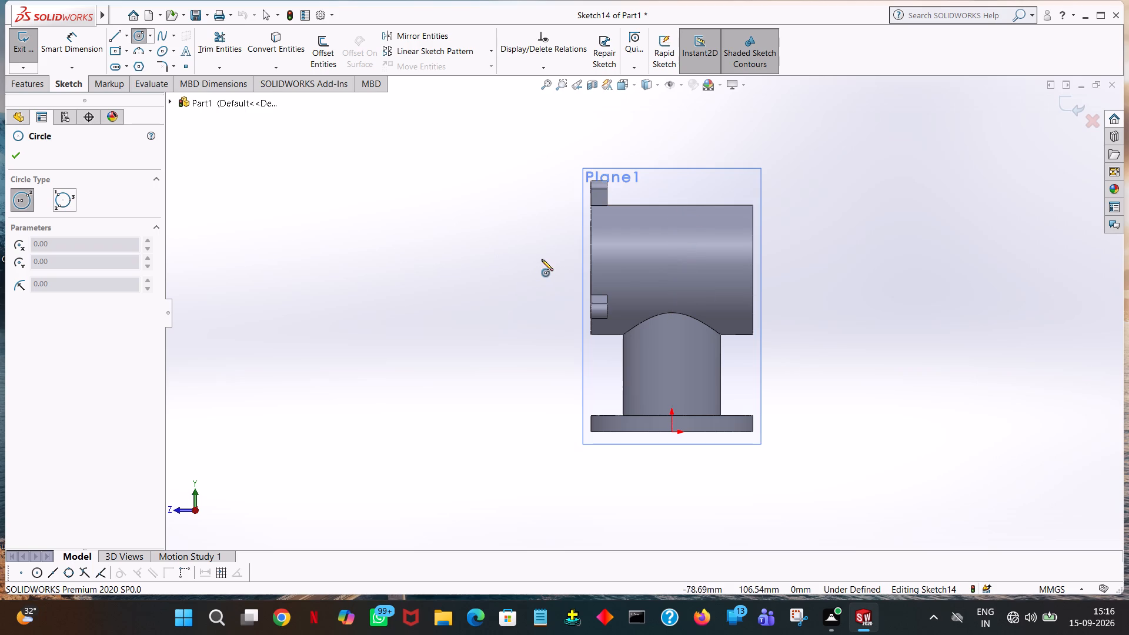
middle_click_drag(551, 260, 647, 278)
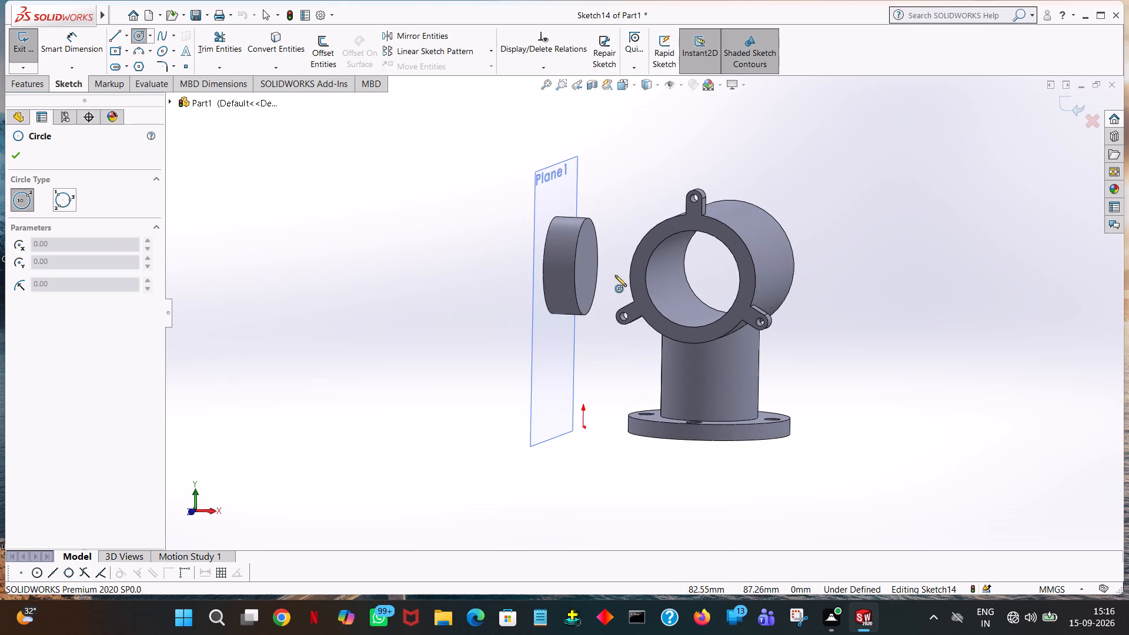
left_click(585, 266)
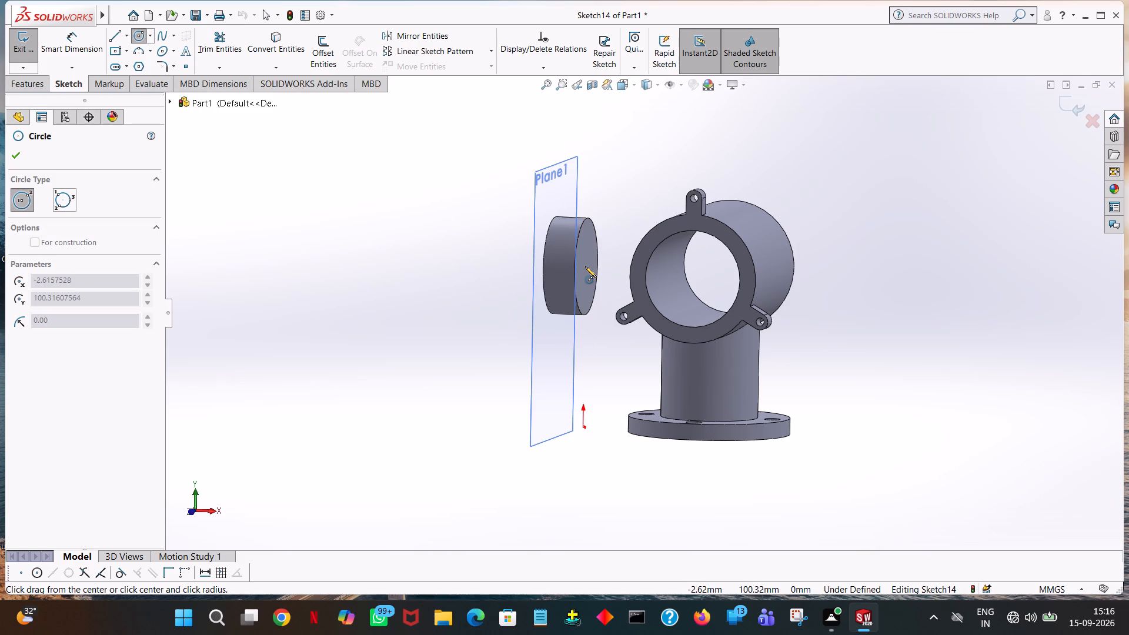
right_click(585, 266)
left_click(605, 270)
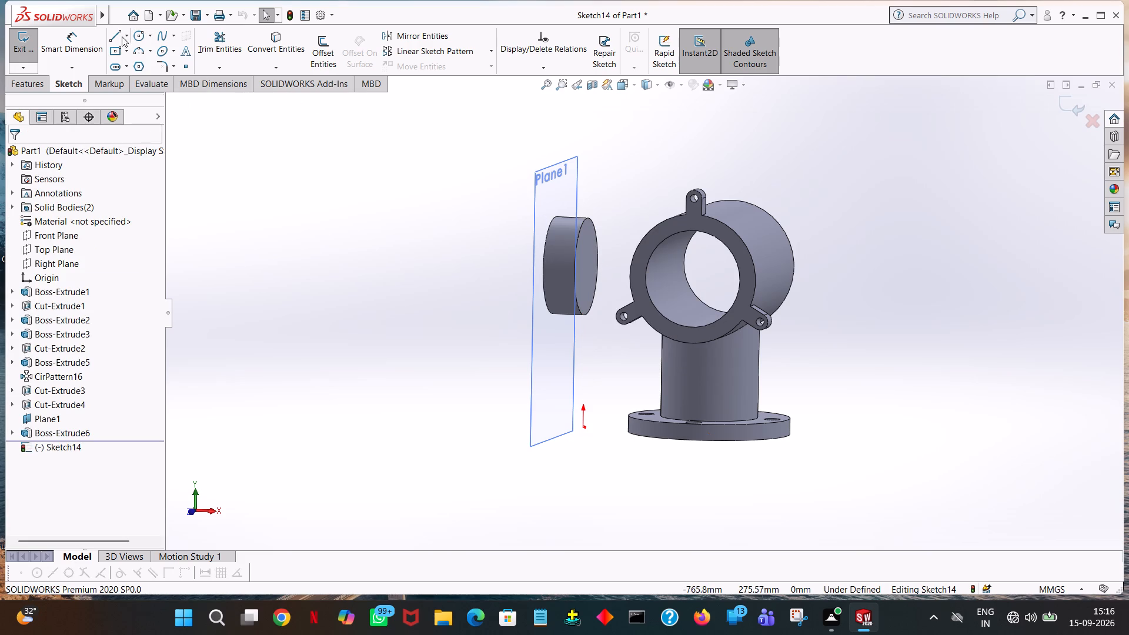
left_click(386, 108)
Sketch a circle of radius 25 mm centred on the disc's face at X 0, Y 100.
left_click(139, 38)
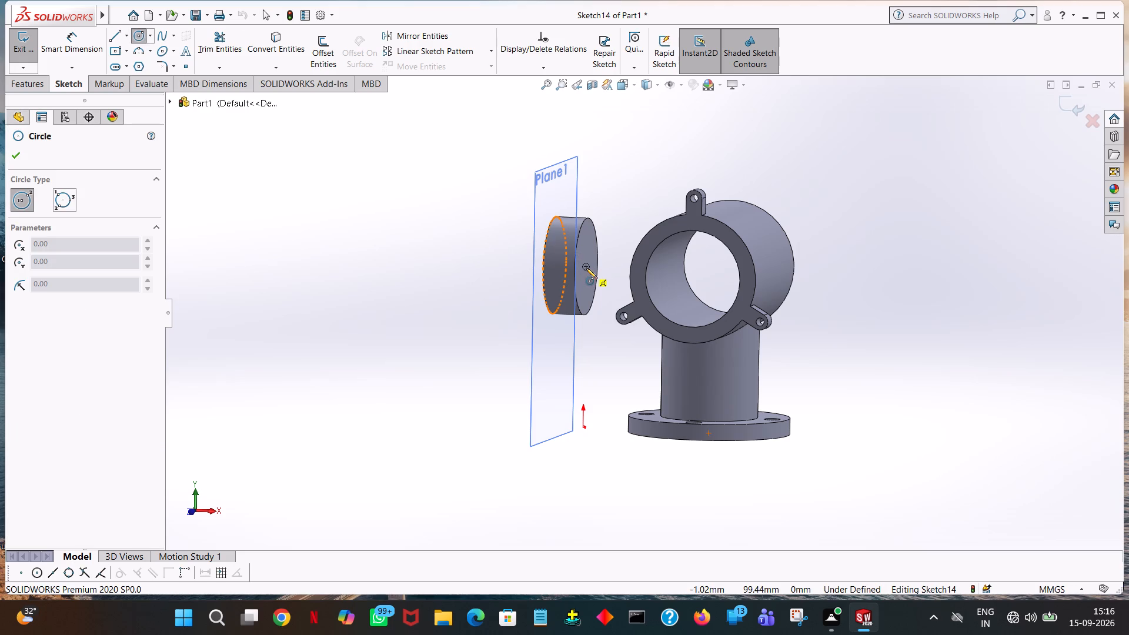
left_click(586, 266)
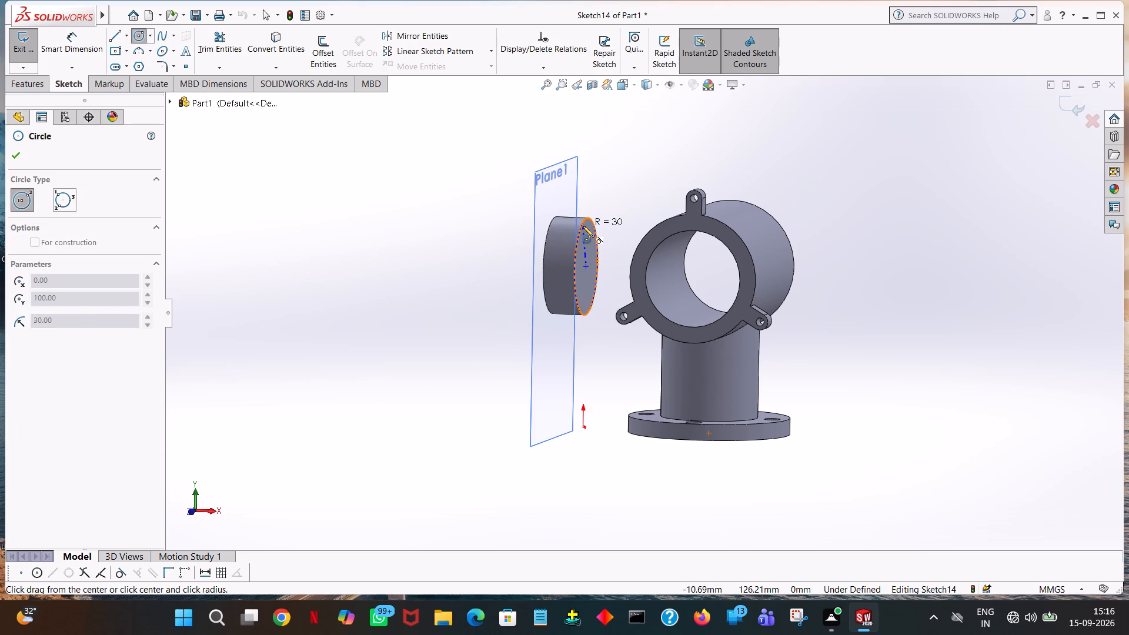
left_click(587, 233)
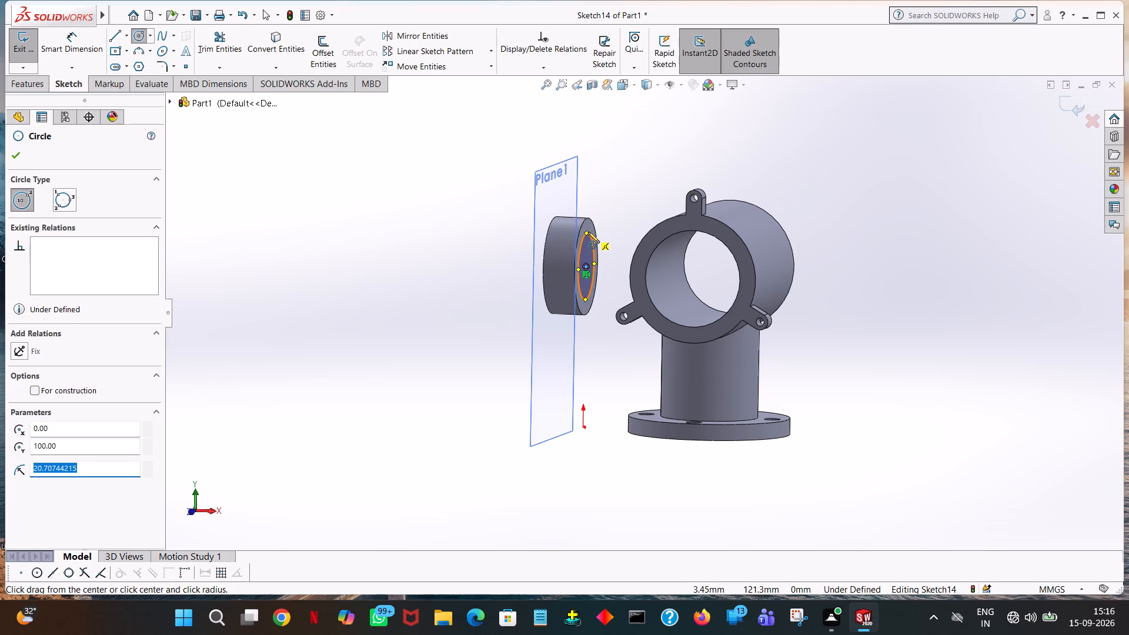
type("25")
key("Return")
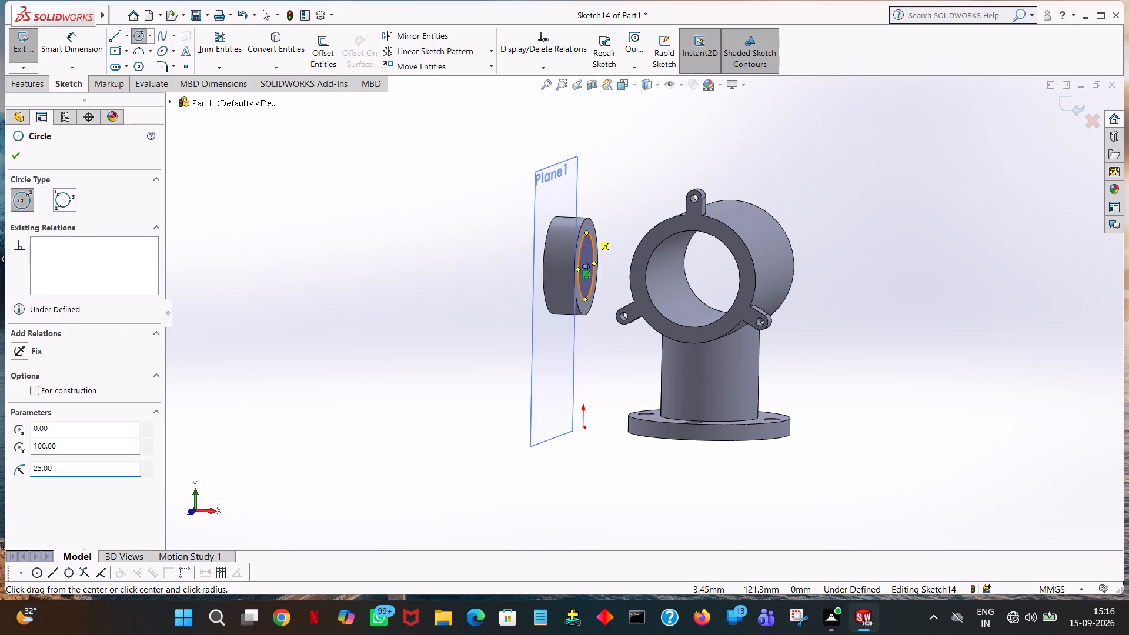
double_click(9, 158)
Extrude the 25 mm radius circle 54 mm from the disc's face into the wall of the horizontal tube, merging the result.
left_click(21, 78)
left_click(29, 48)
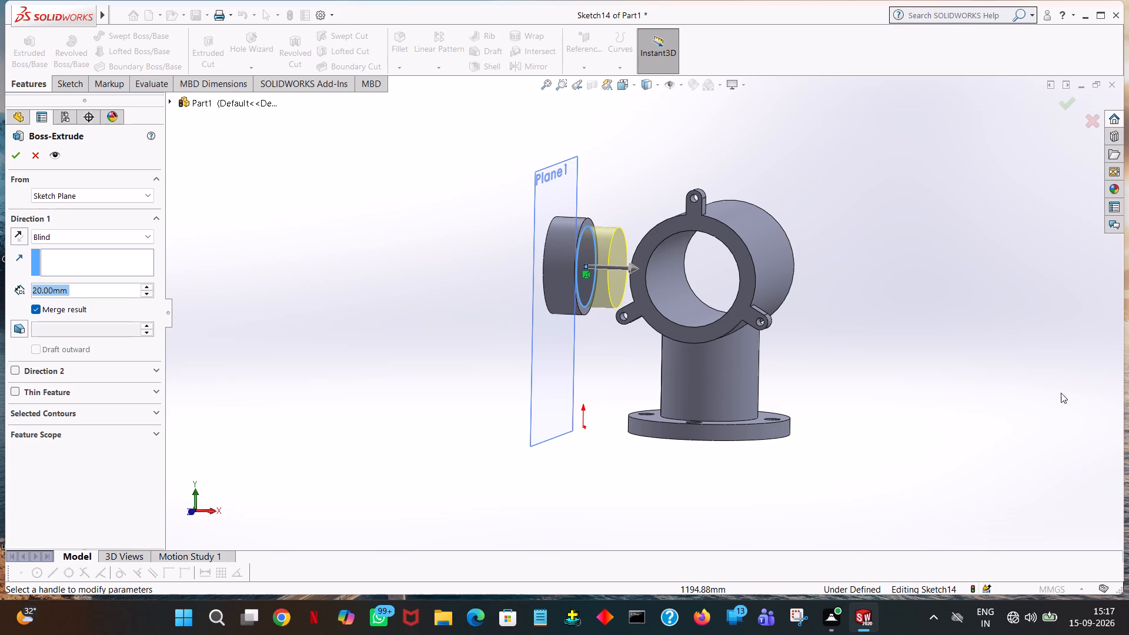
left_click_drag(629, 268, 634, 268)
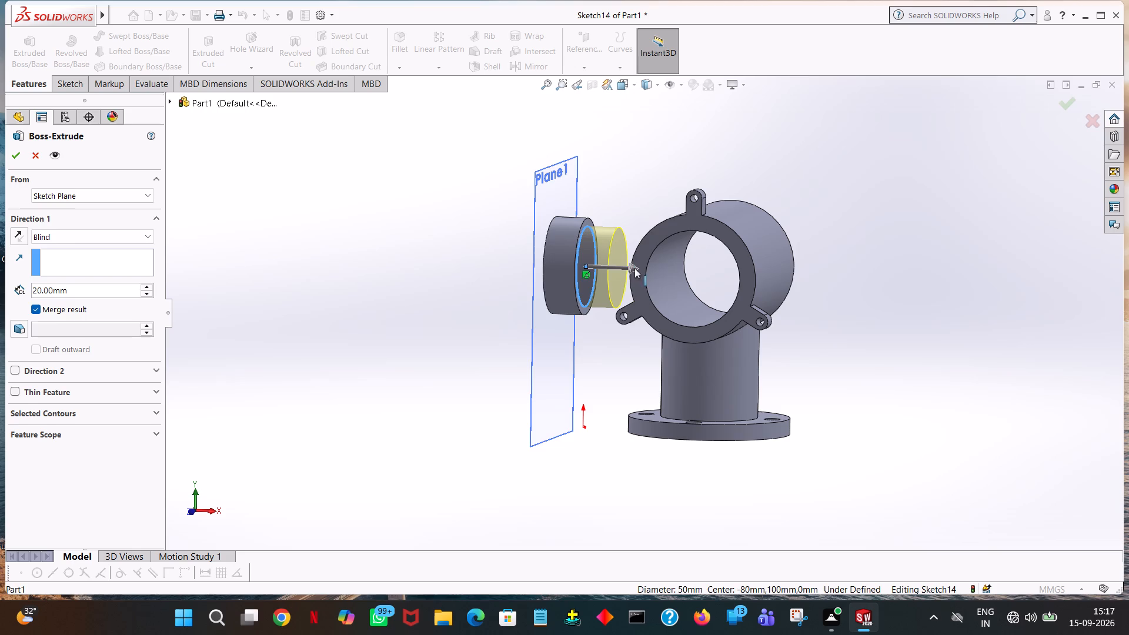
left_click_drag(634, 268, 649, 268)
middle_click_drag(926, 263, 927, 263)
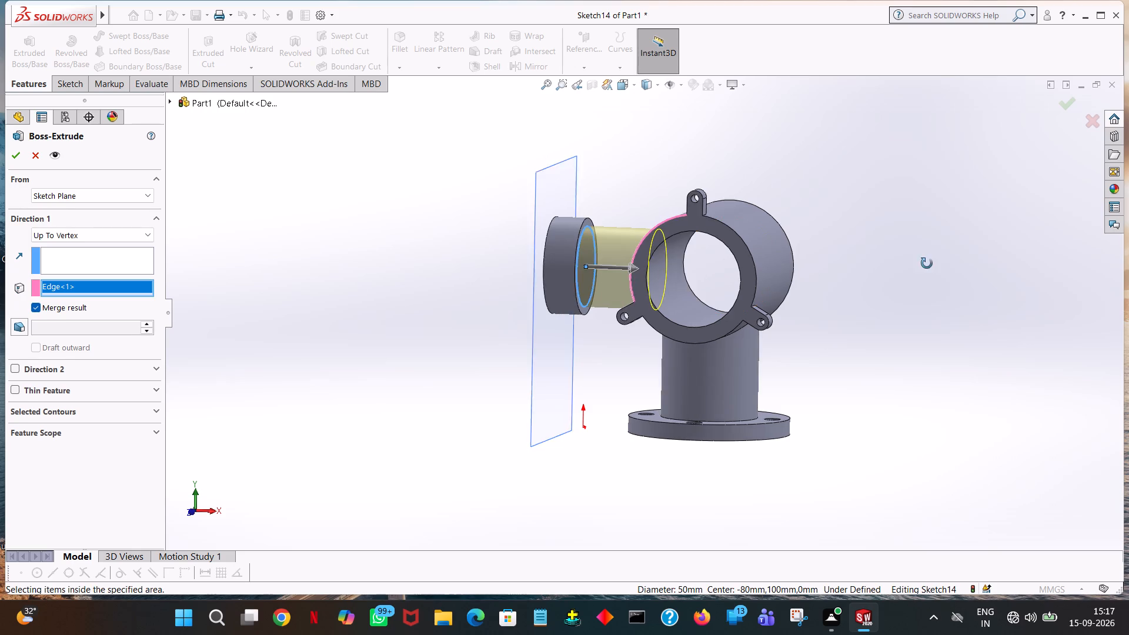
middle_click_drag(927, 263, 949, 317)
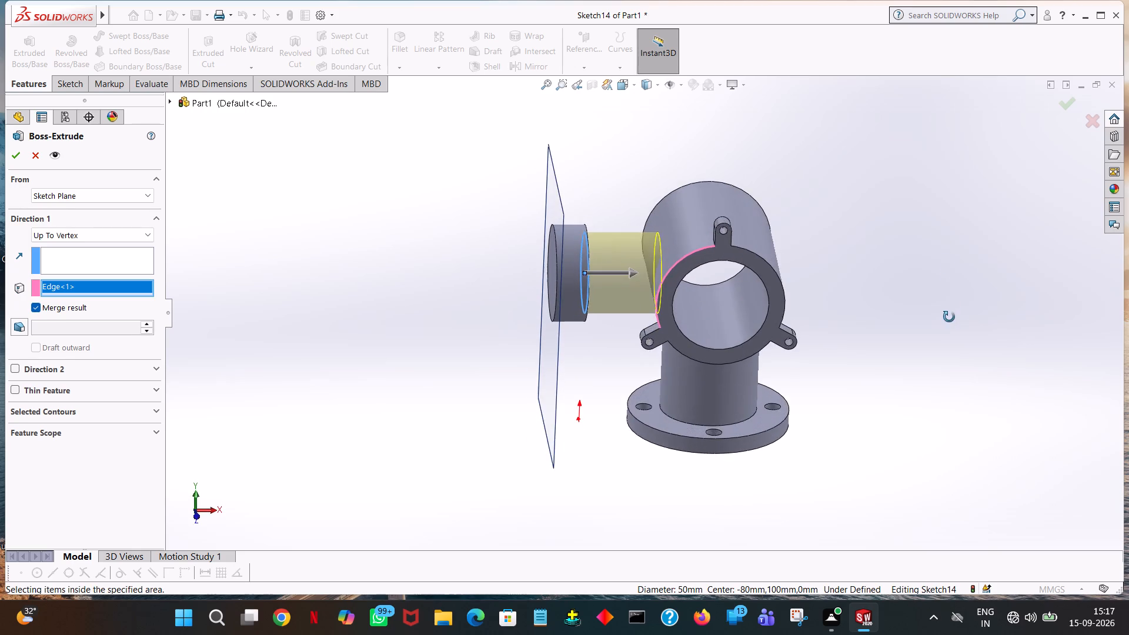
middle_click_drag(949, 317, 935, 256)
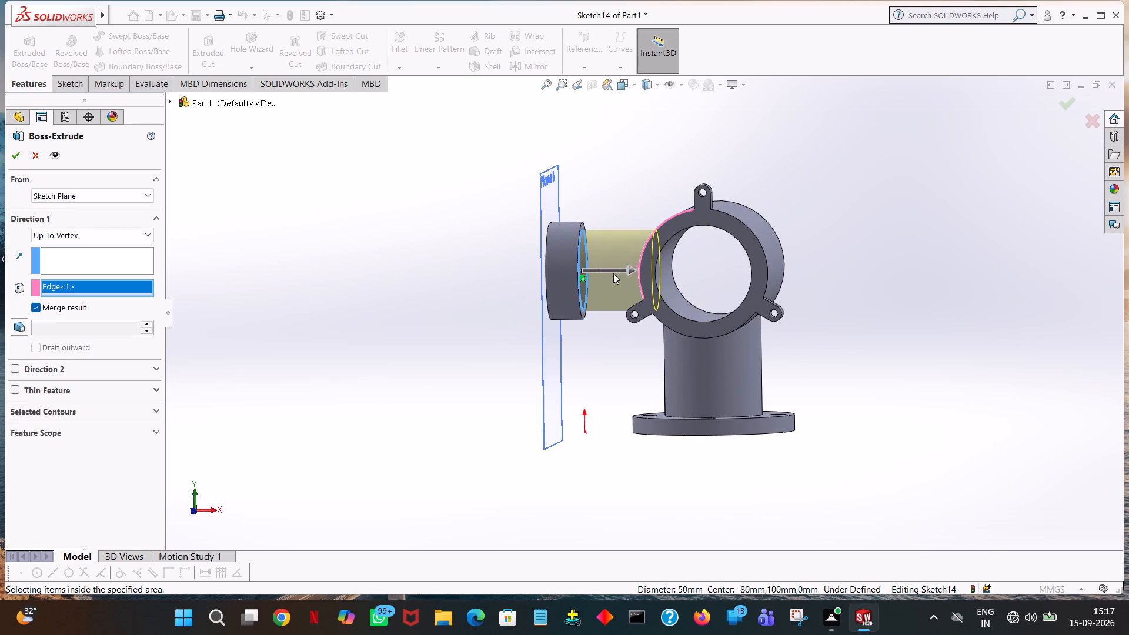
left_click_drag(630, 266, 659, 269)
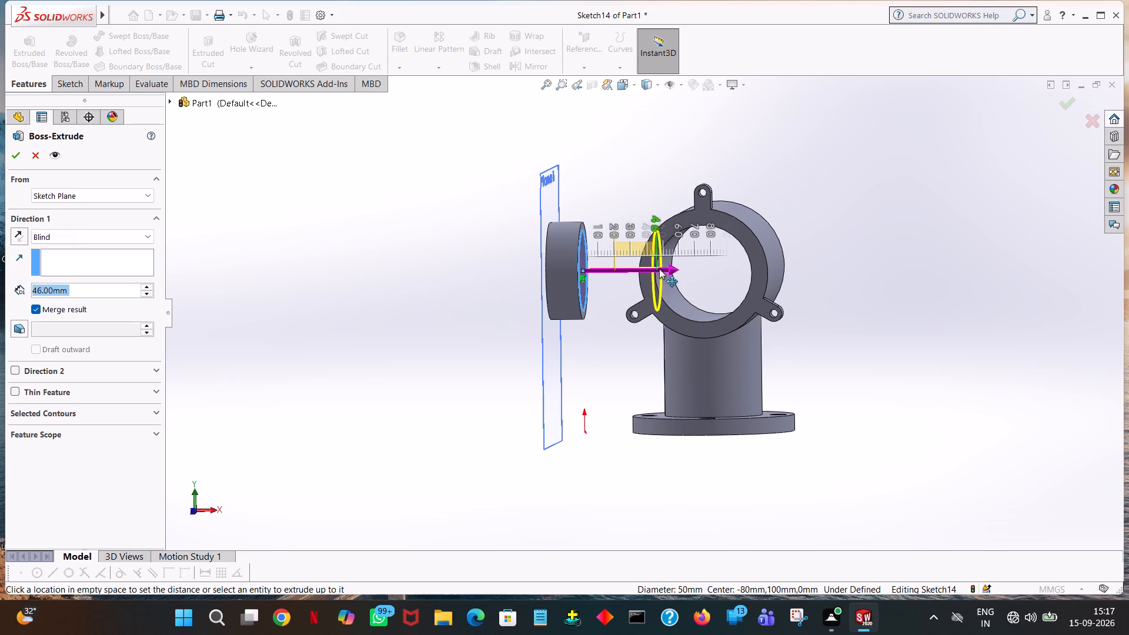
left_click_drag(659, 269, 670, 269)
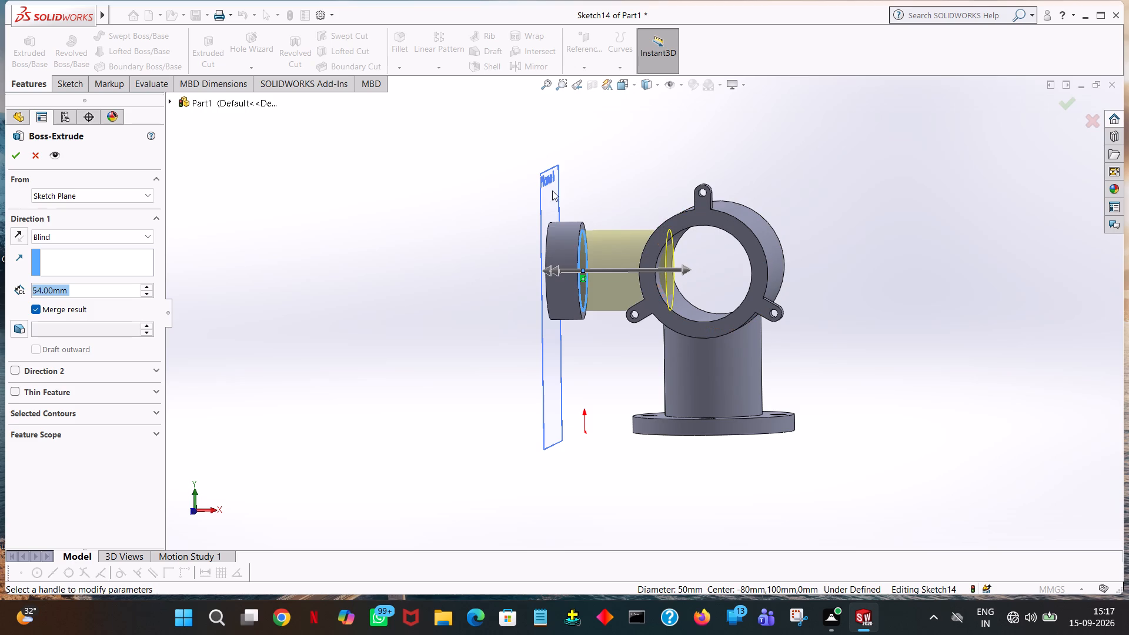
left_click(9, 155)
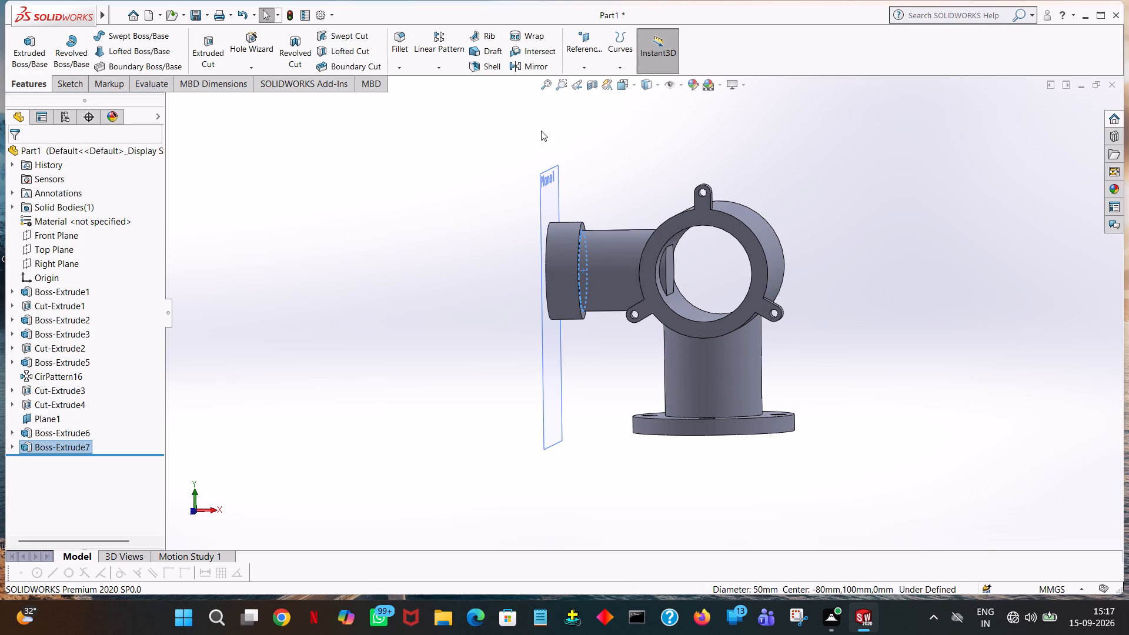
left_click(602, 133)
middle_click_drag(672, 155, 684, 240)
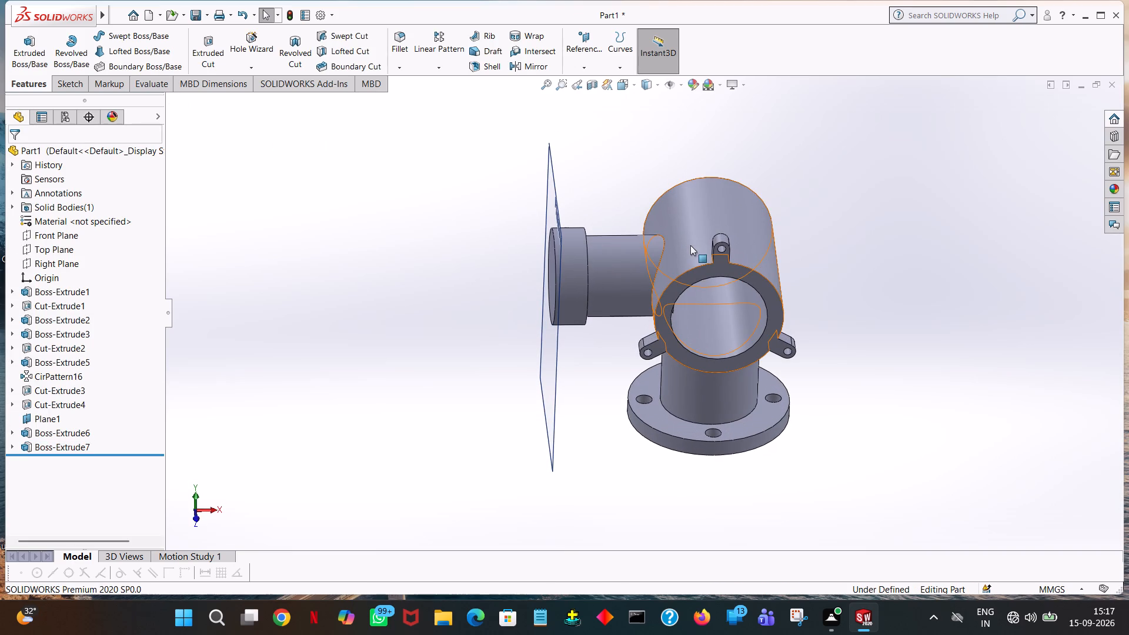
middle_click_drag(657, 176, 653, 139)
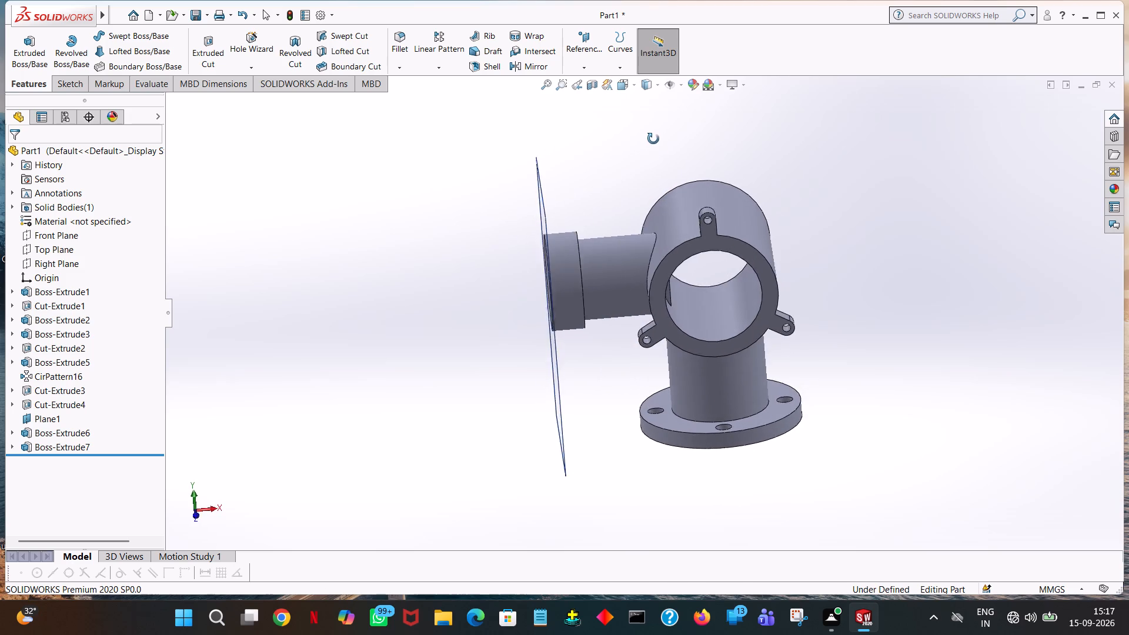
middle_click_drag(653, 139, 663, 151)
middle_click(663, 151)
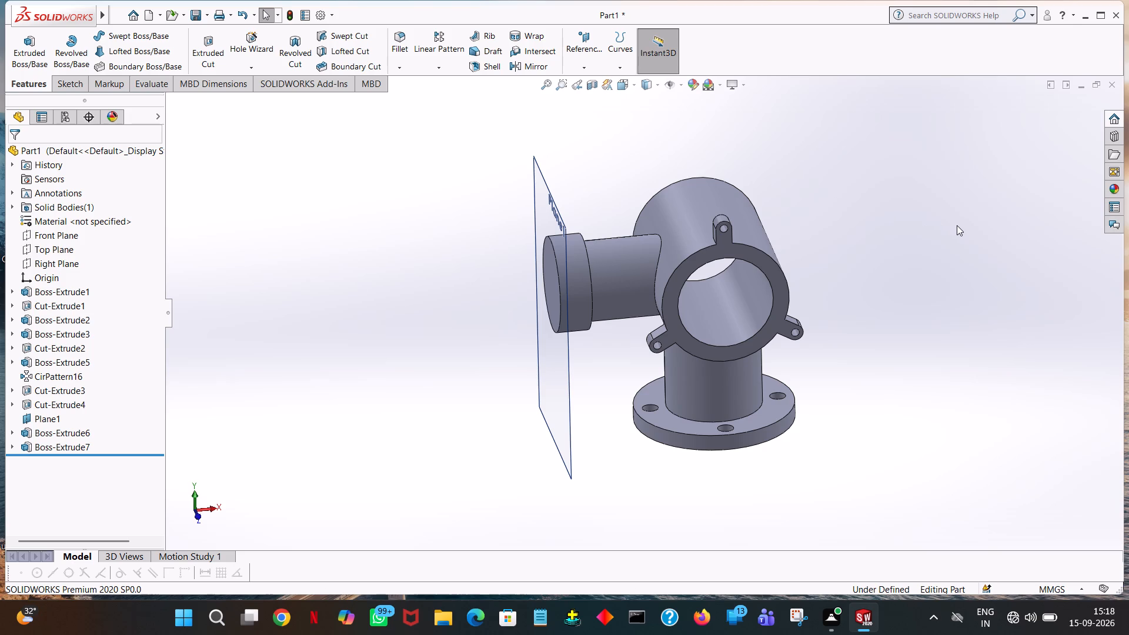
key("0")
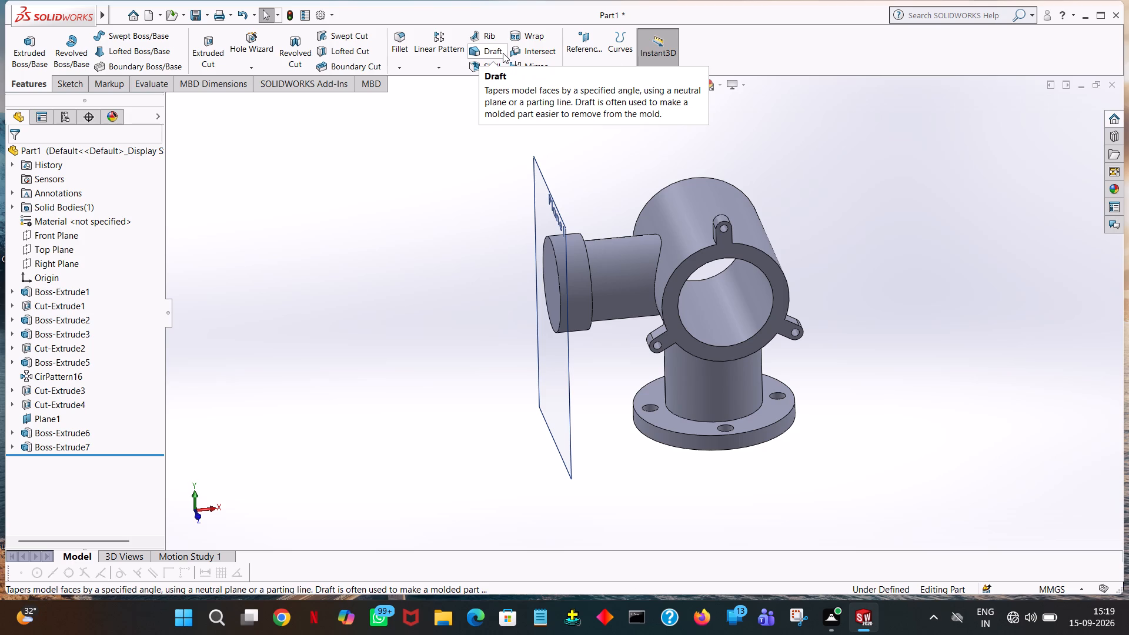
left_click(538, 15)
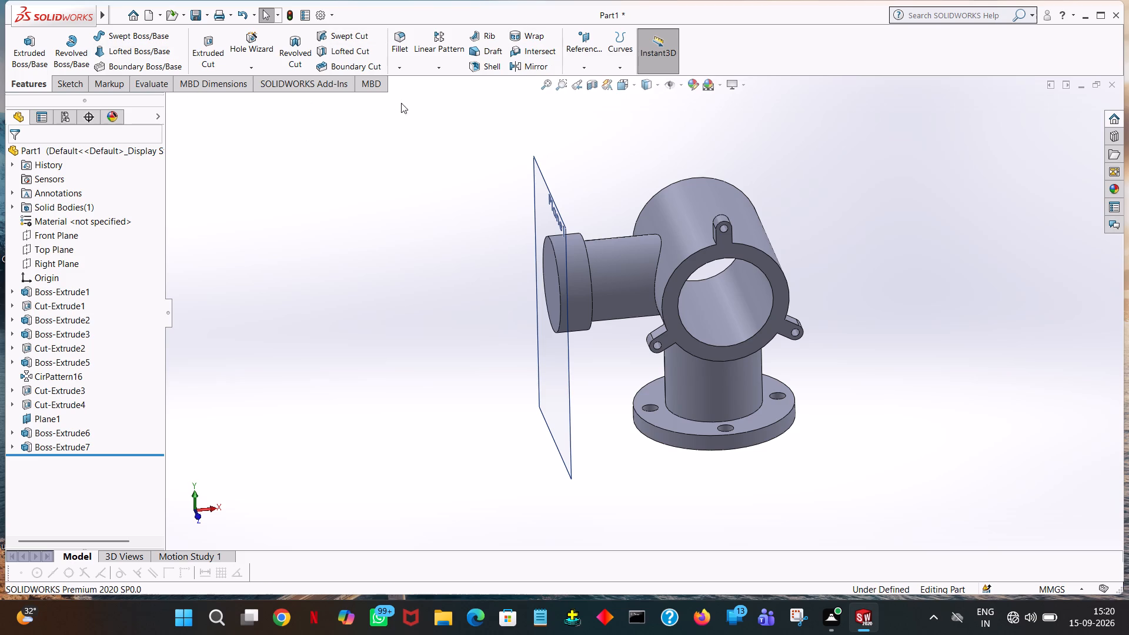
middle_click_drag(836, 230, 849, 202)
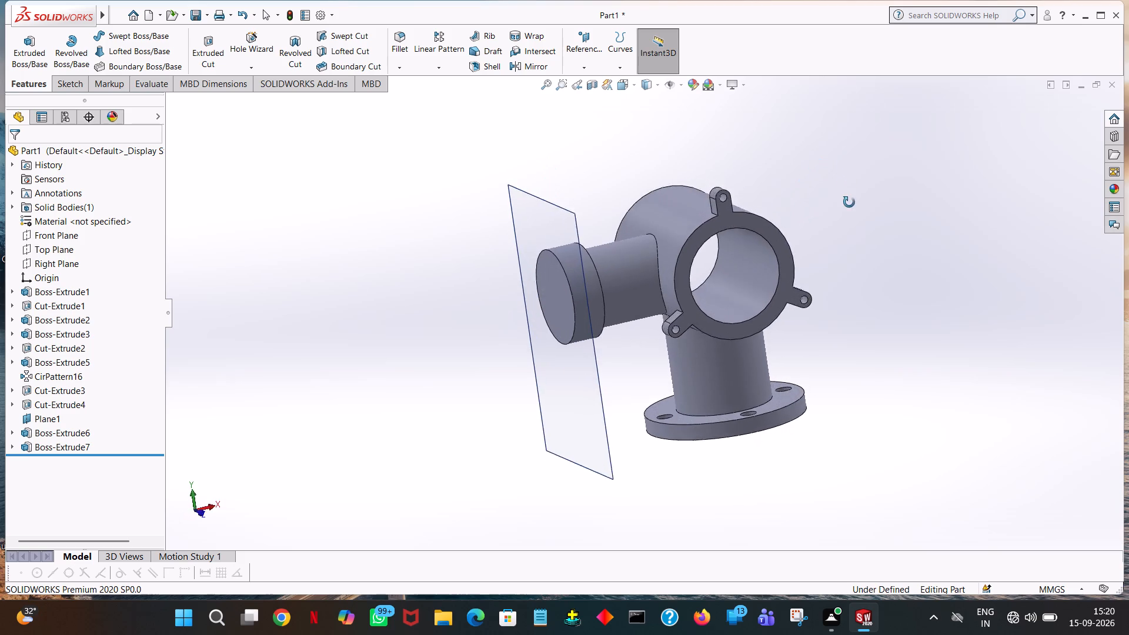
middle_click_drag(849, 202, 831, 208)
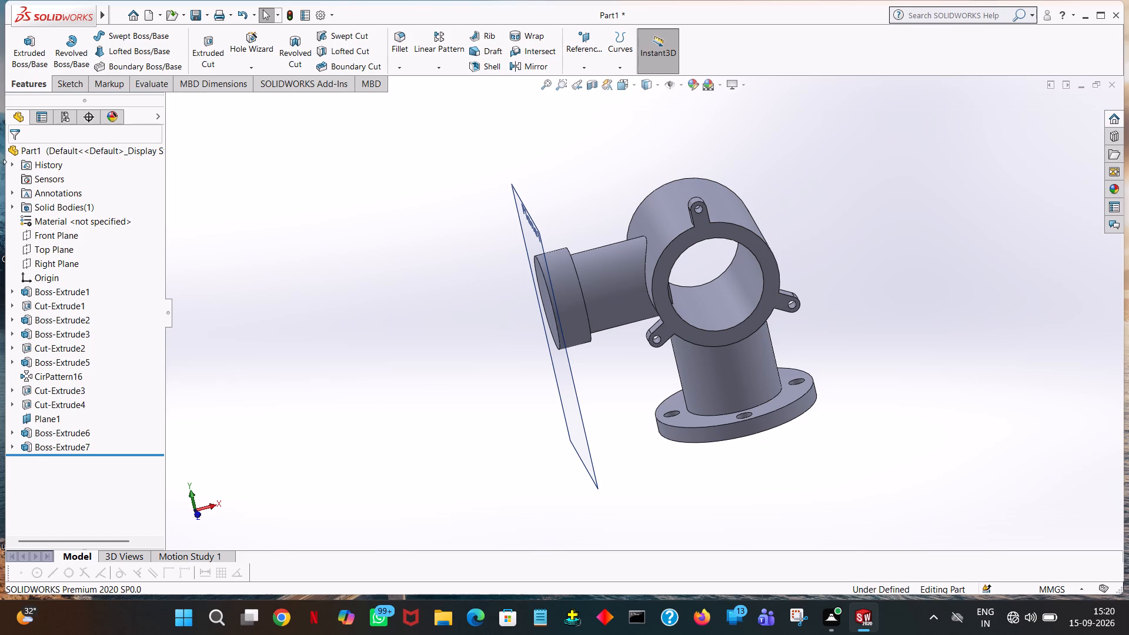
Enlarge the Top Plane's displayed outline along its length and its depth so it extends well beyond the base flange.
left_click(56, 243)
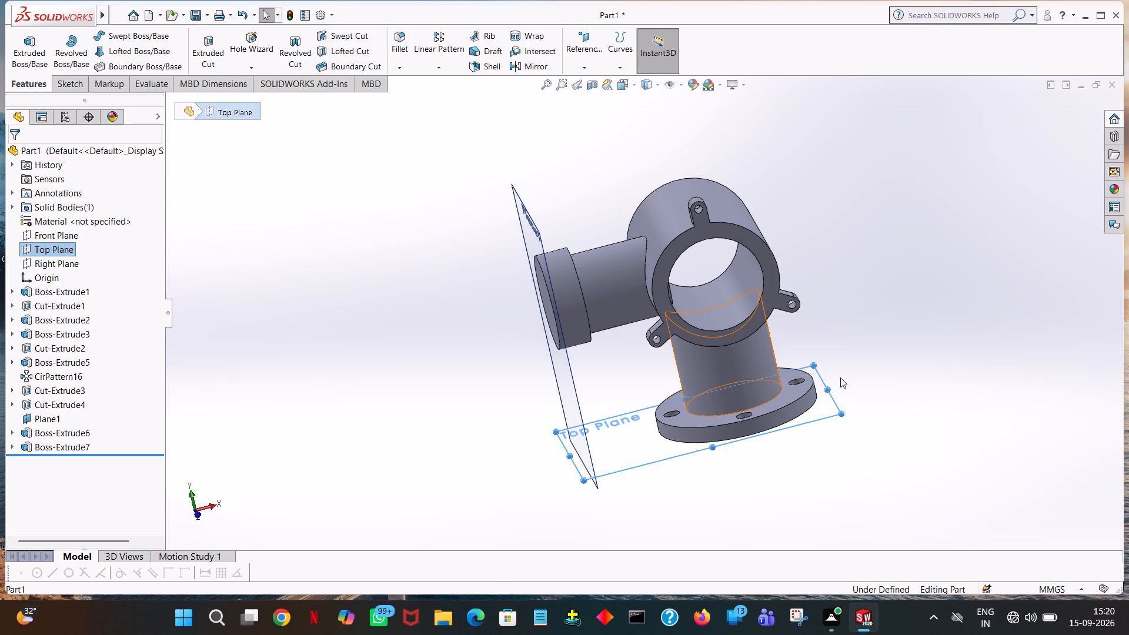
left_click_drag(827, 389, 1128, 361)
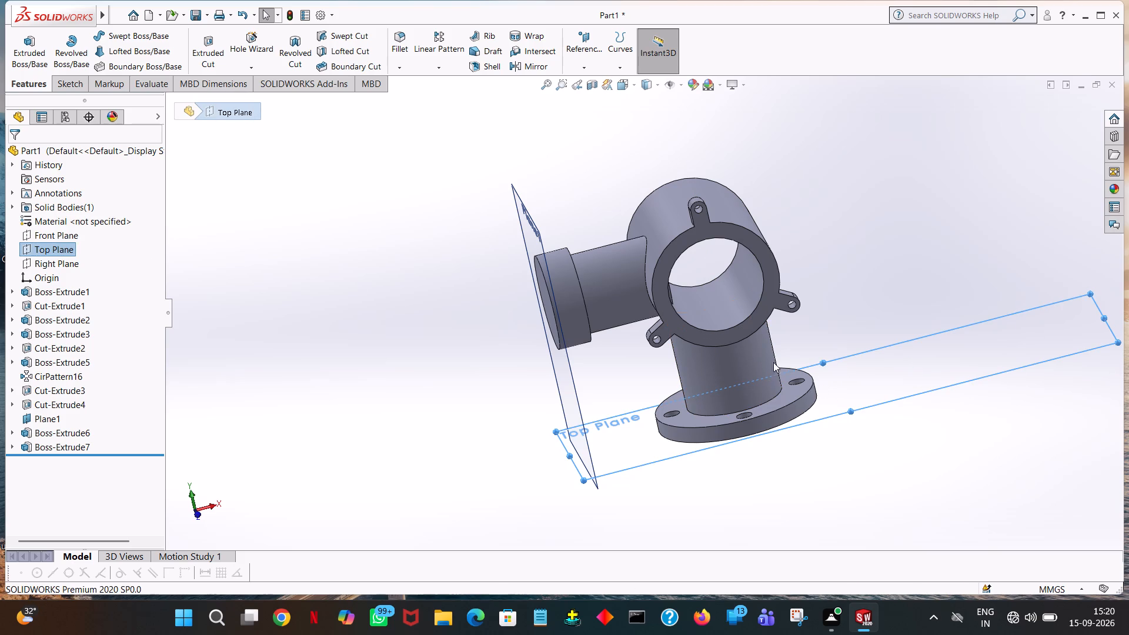
left_click_drag(825, 360, 821, 206)
left_click_drag(821, 199, 821, 193)
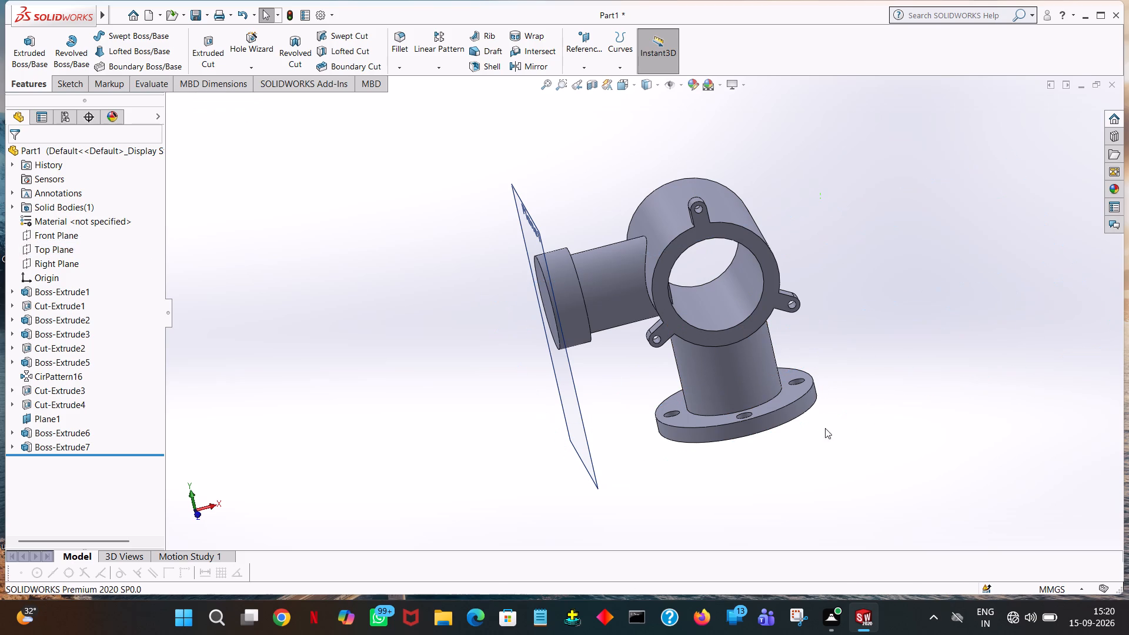
Create a reference plane offset 170 mm above the Top Plane.
left_click(53, 252)
middle_click_drag(306, 397, 307, 396)
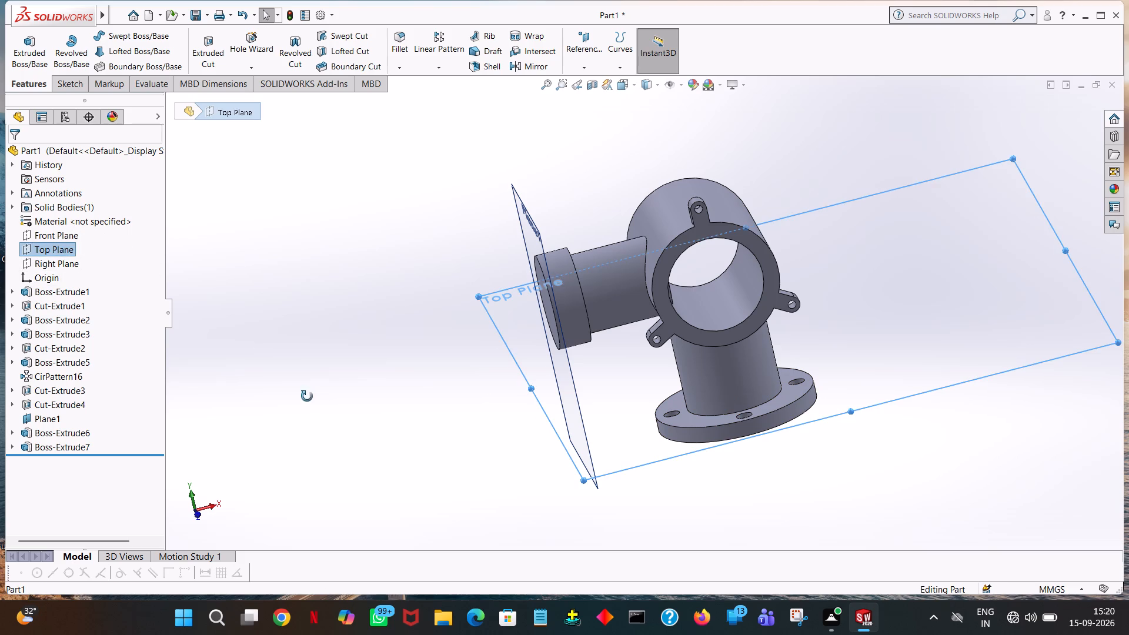
middle_click_drag(307, 396, 281, 358)
middle_click_drag(285, 359, 296, 363)
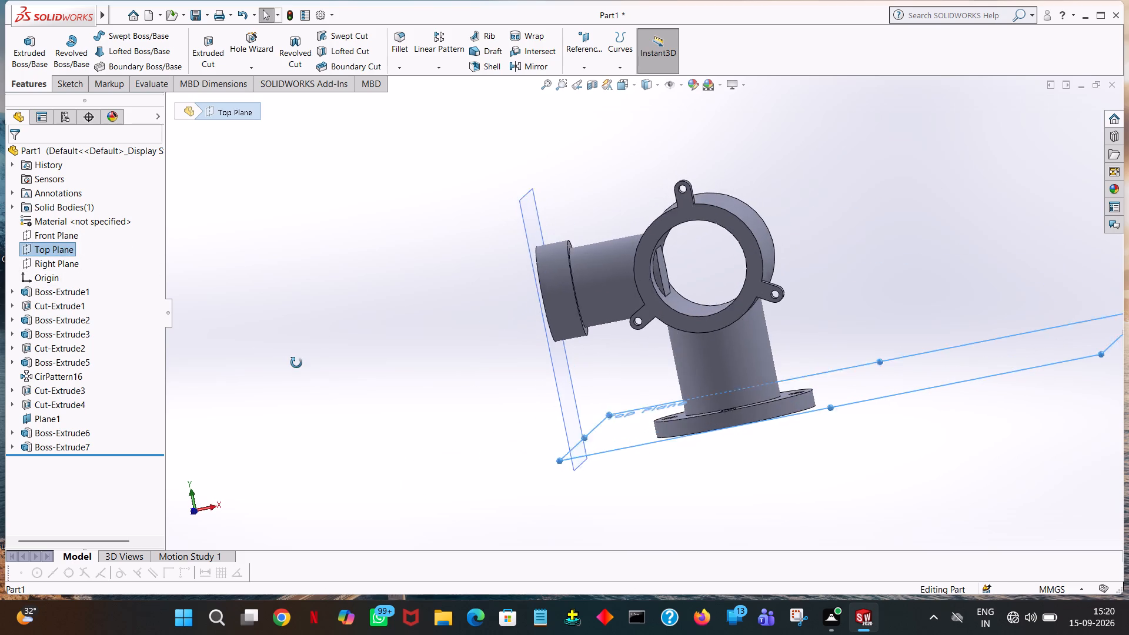
middle_click_drag(296, 363, 300, 363)
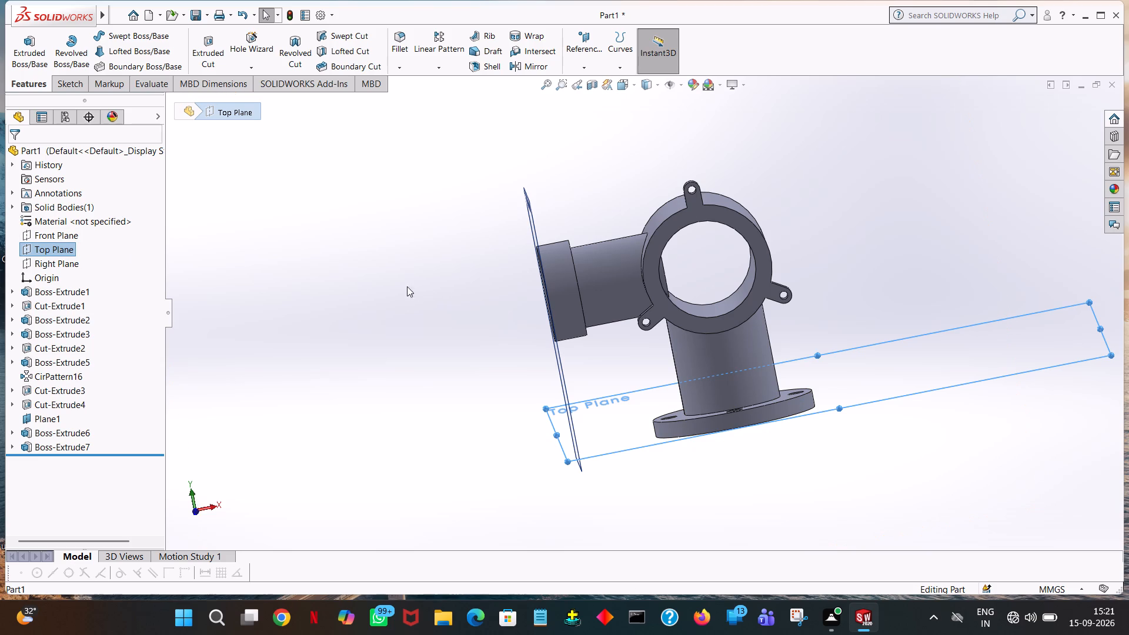
left_click(579, 69)
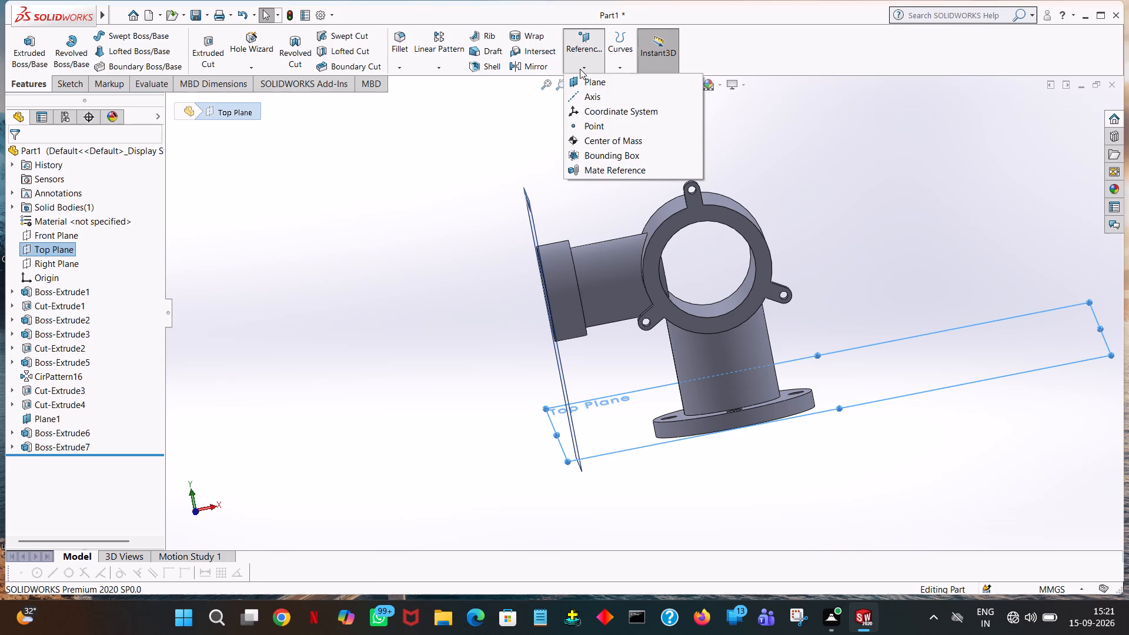
left_click(584, 79)
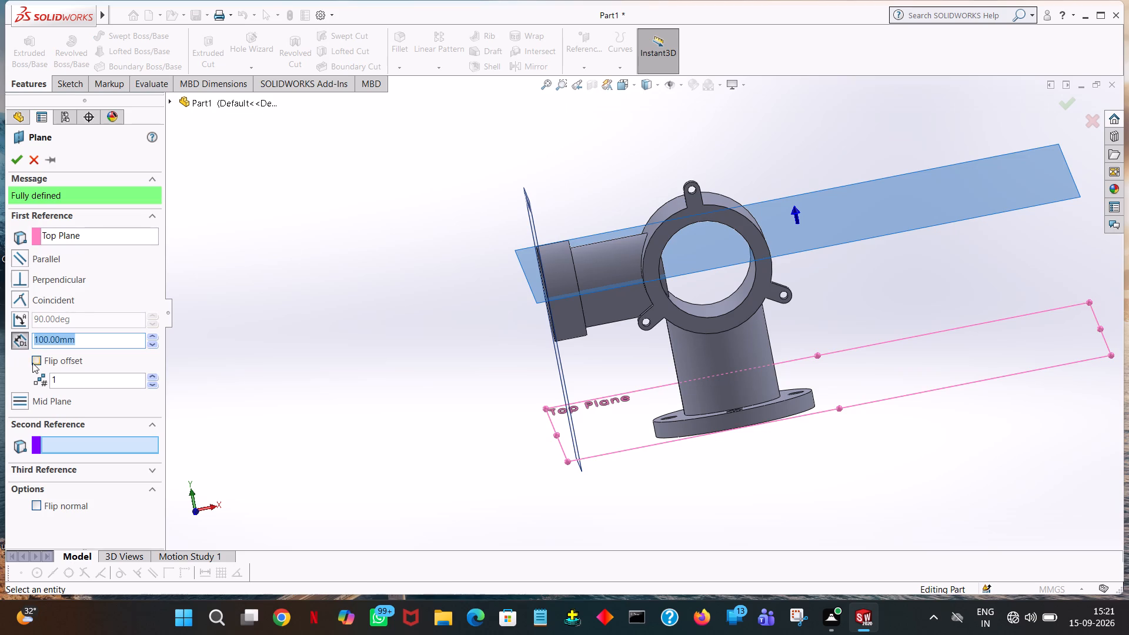
key("1")
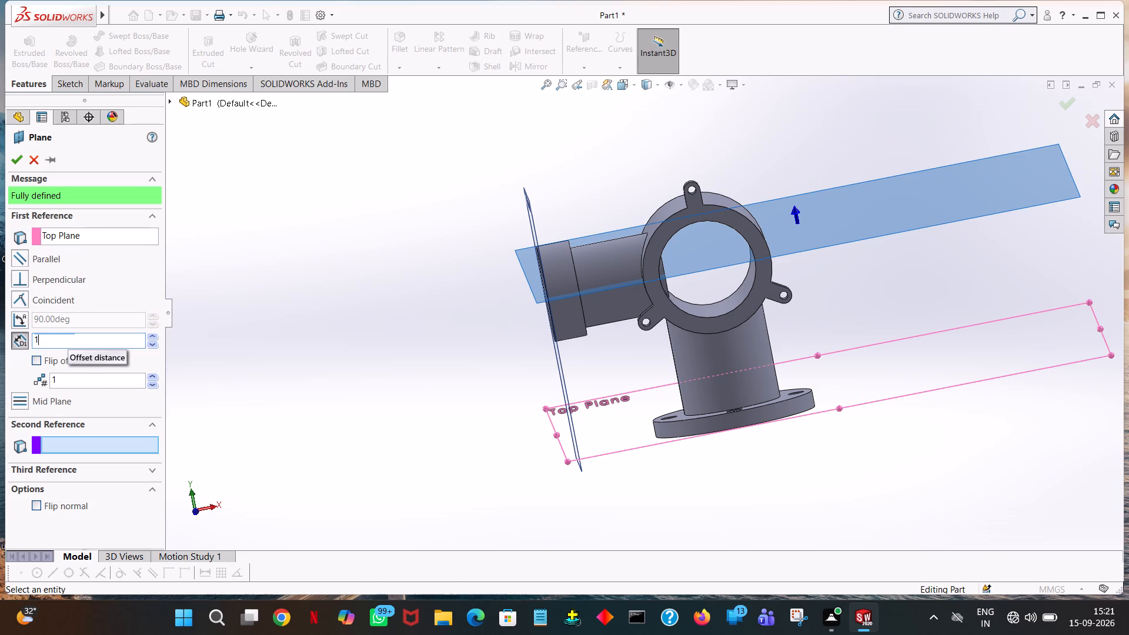
type("70")
key("Return")
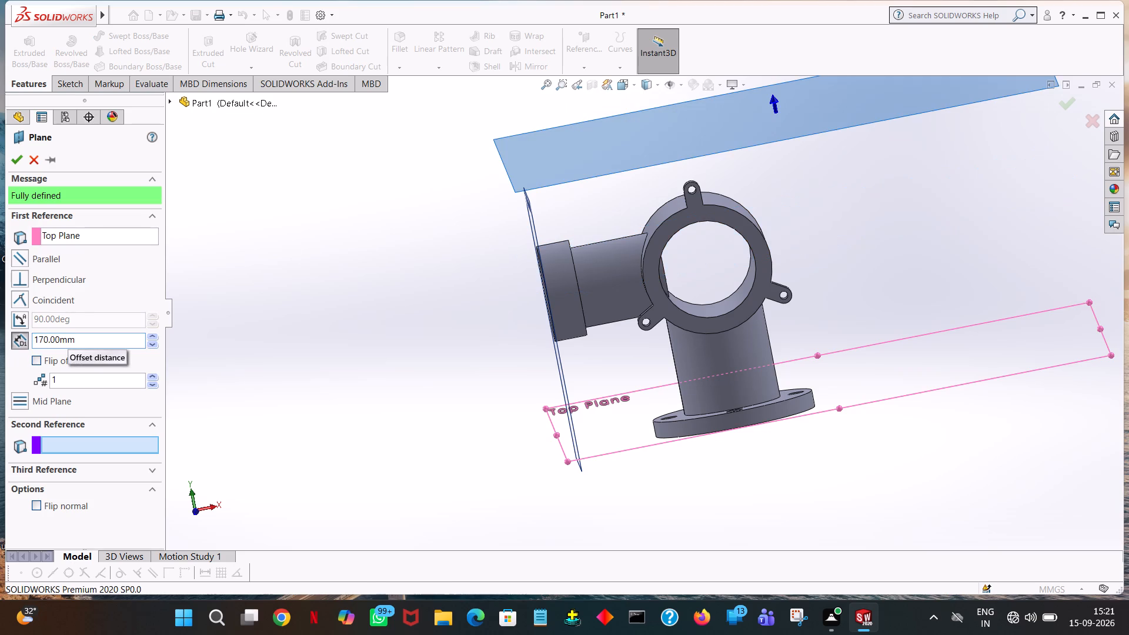
left_click(9, 158)
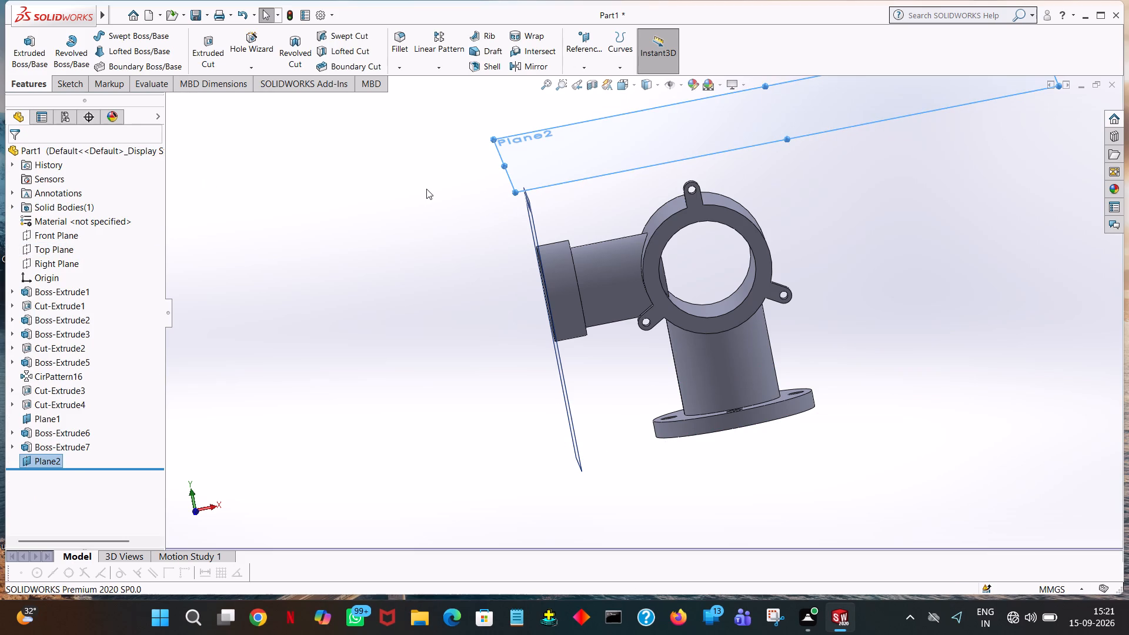
Start a sketch on the new offset plane above the horizontal tube and view it face-on.
middle_click_drag(427, 196, 437, 477)
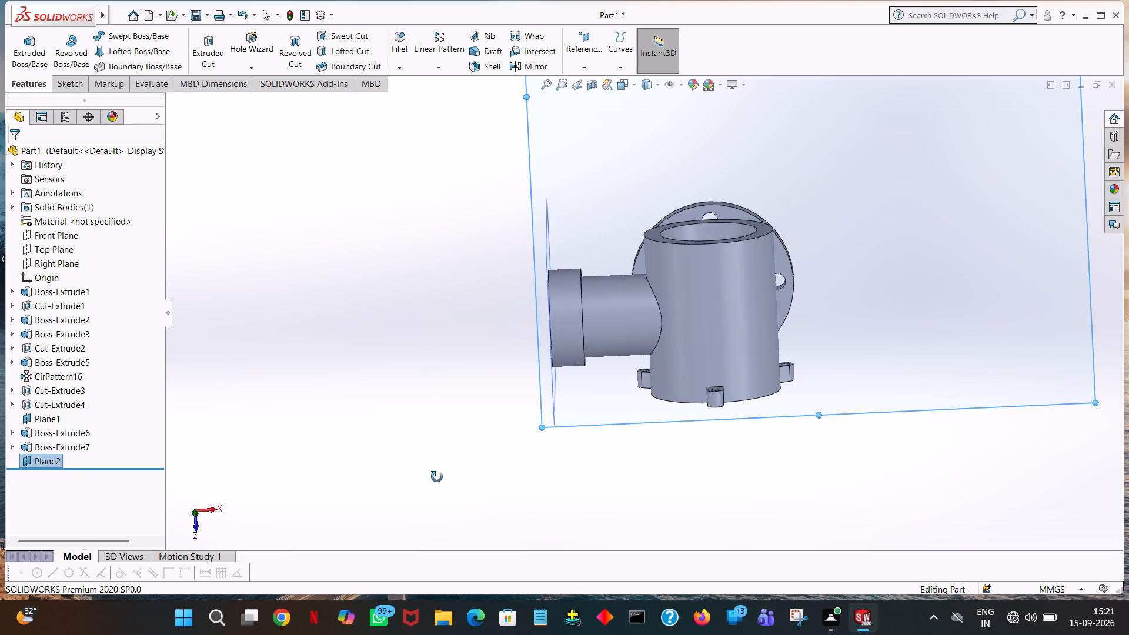
middle_click_drag(437, 477, 430, 308)
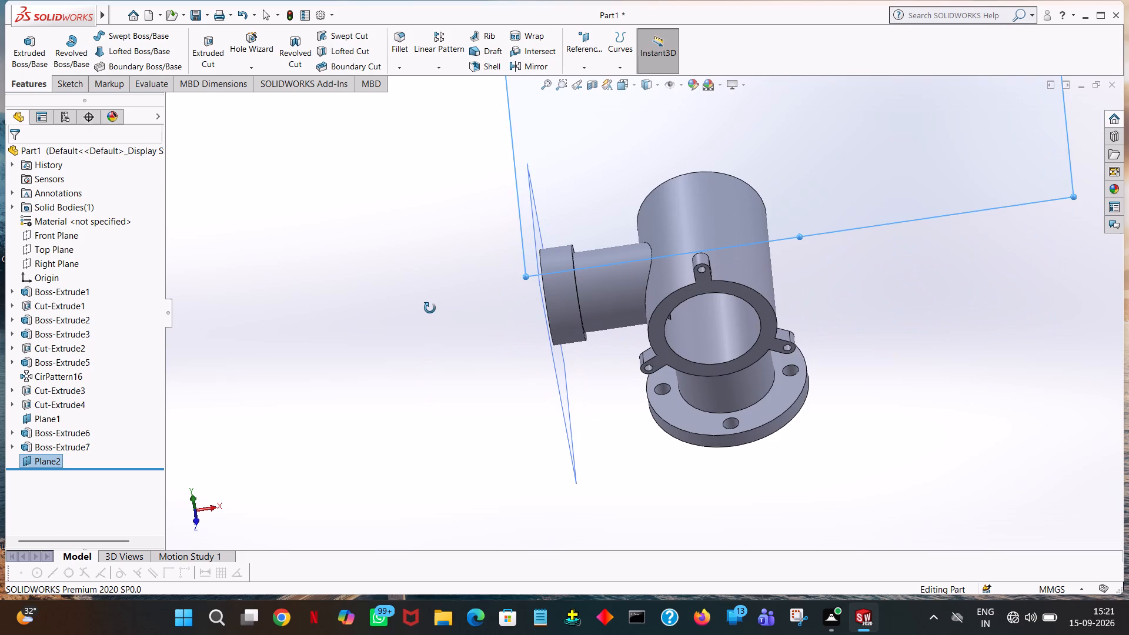
middle_click_drag(430, 308, 450, 290)
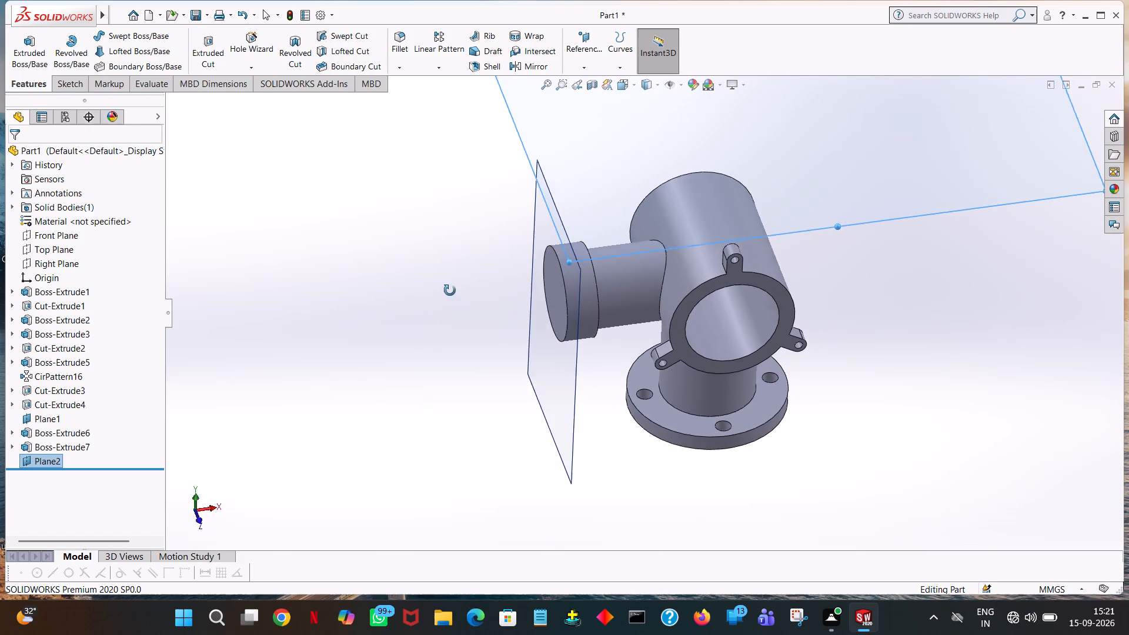
middle_click_drag(450, 290, 434, 226)
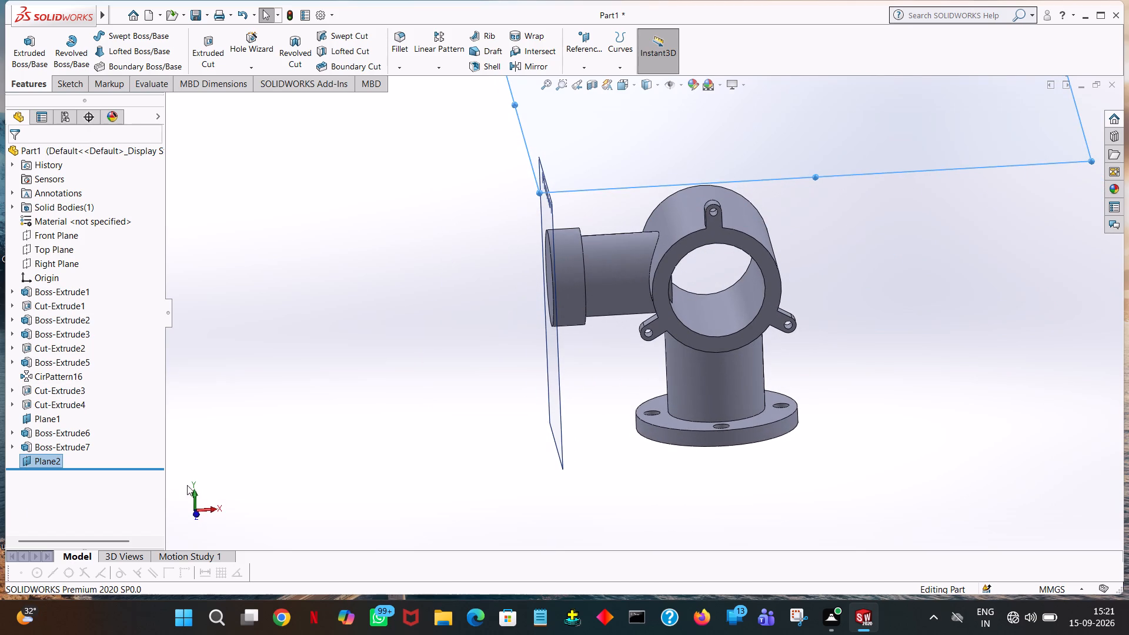
left_click(39, 460)
left_click(49, 443)
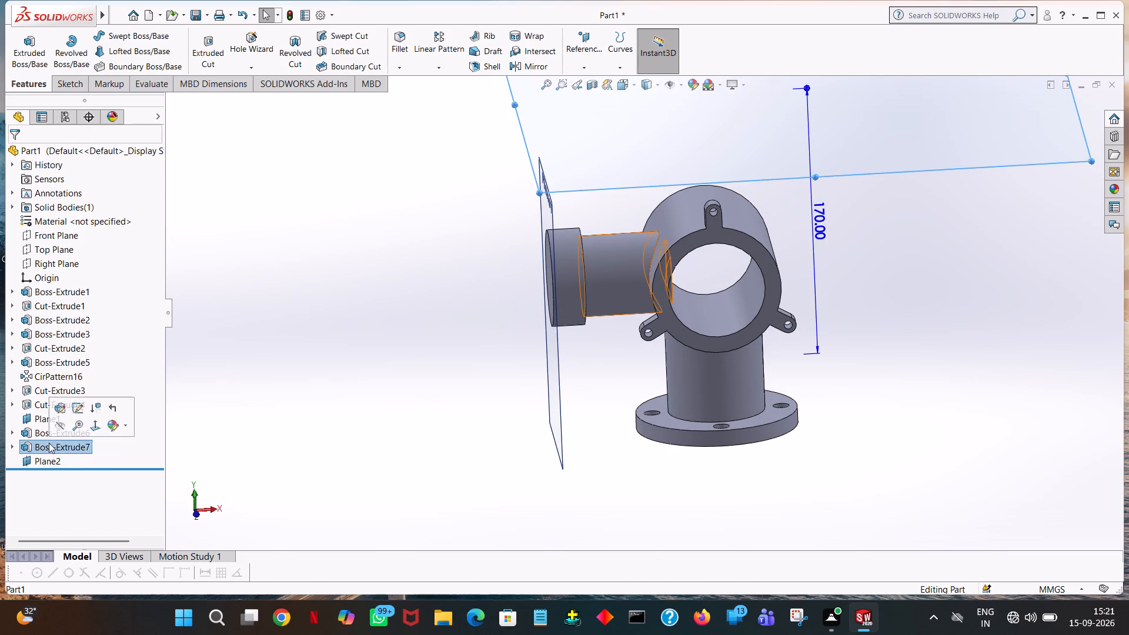
left_click(36, 462)
left_click(47, 452)
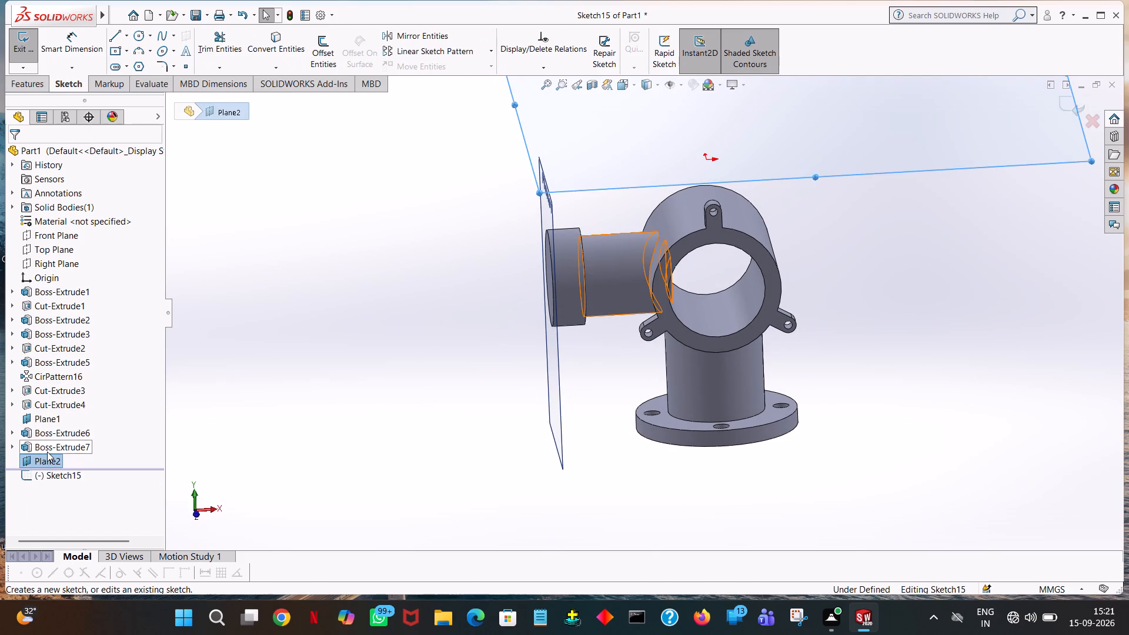
key("space")
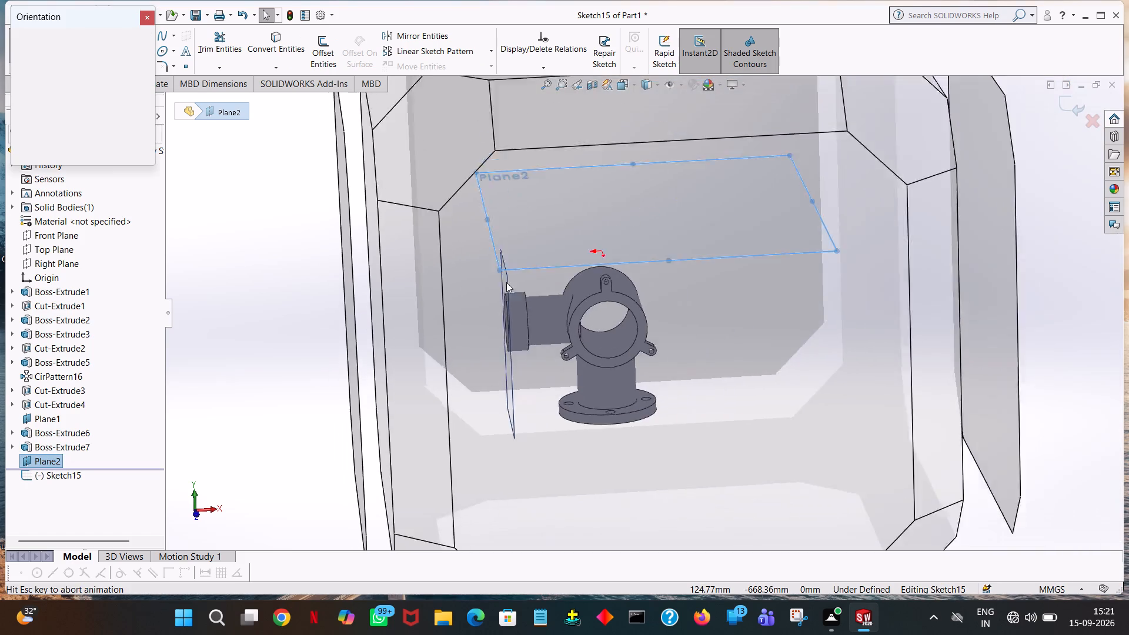
left_click(145, 93)
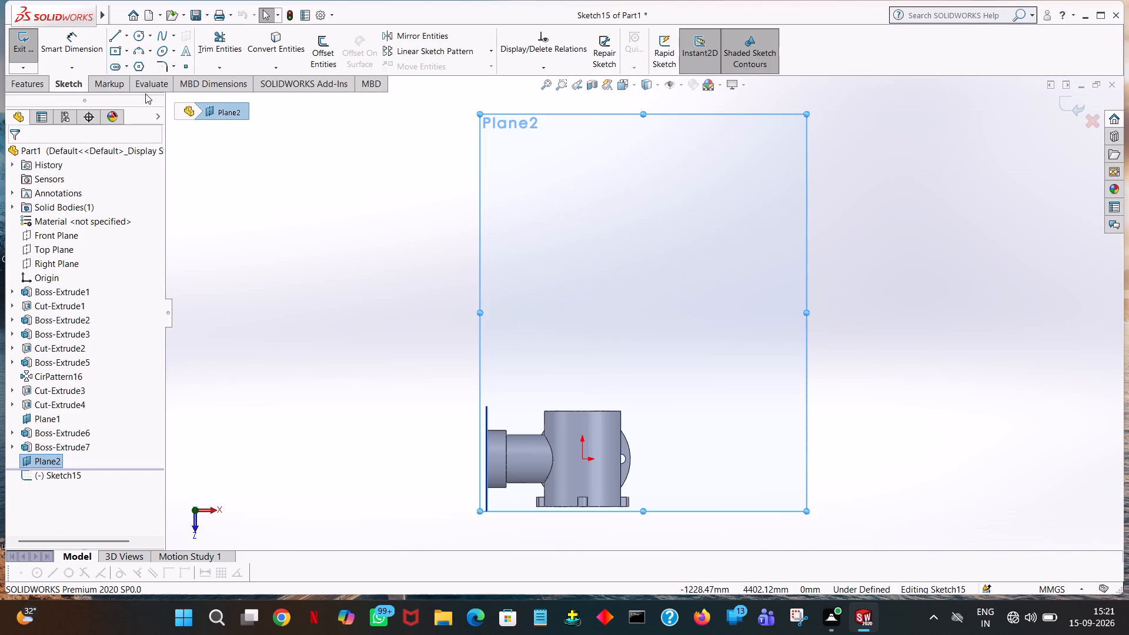
middle_click_drag(637, 343, 637, 327, "ctrl")
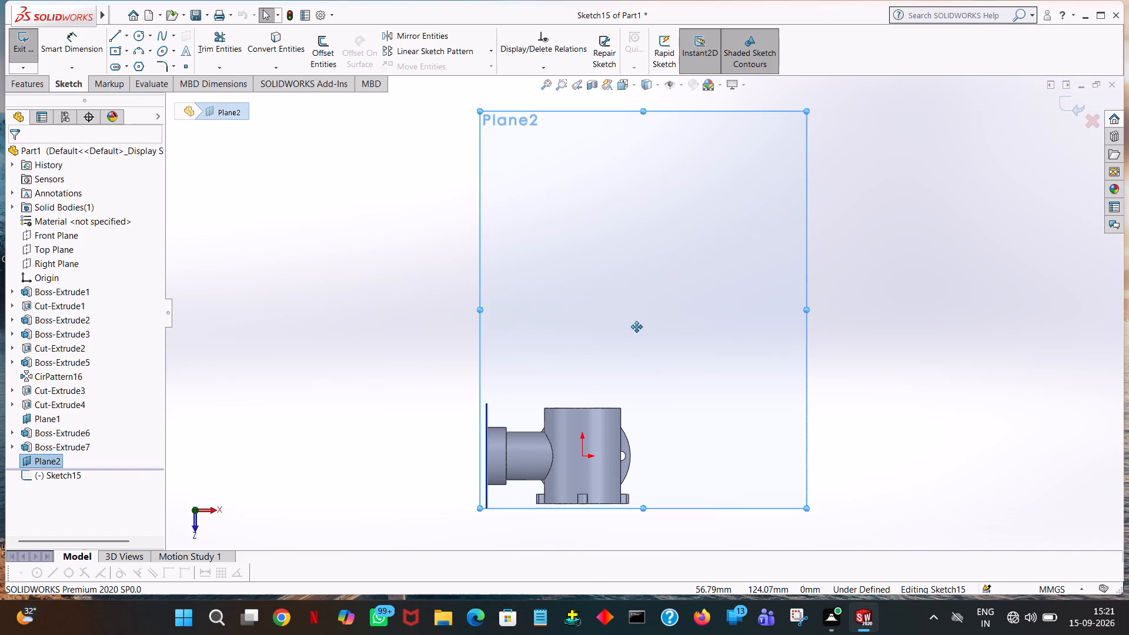
Sketch an 80 mm horizontal line from the origin, pointing away from the side branch tube.
middle_click_drag(637, 327, 643, 216, "ctrl")
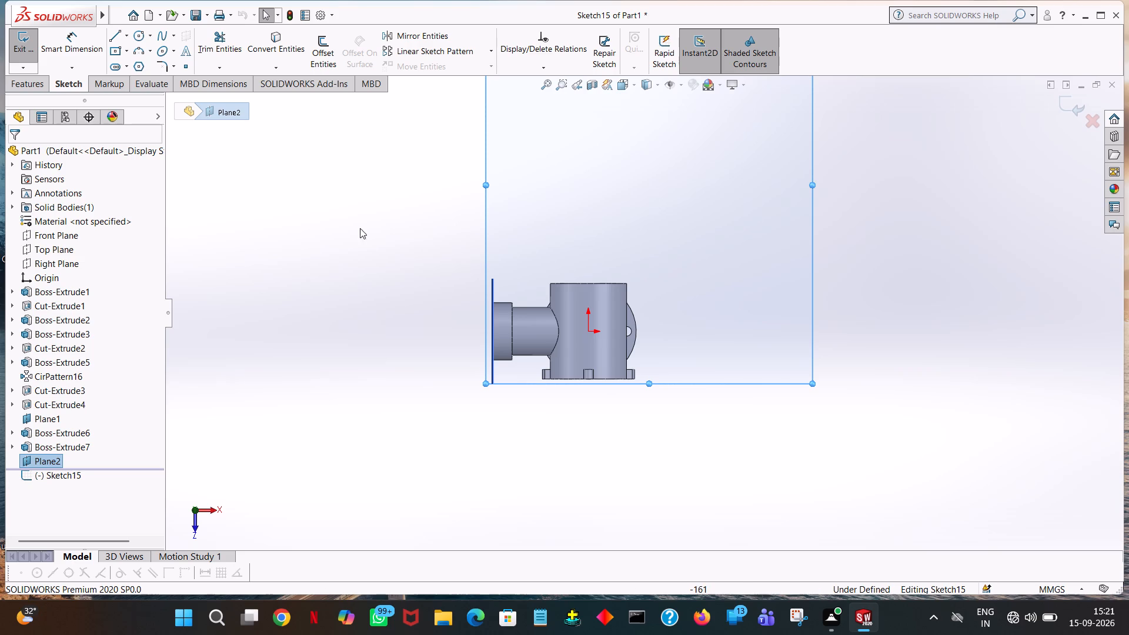
left_click(112, 36)
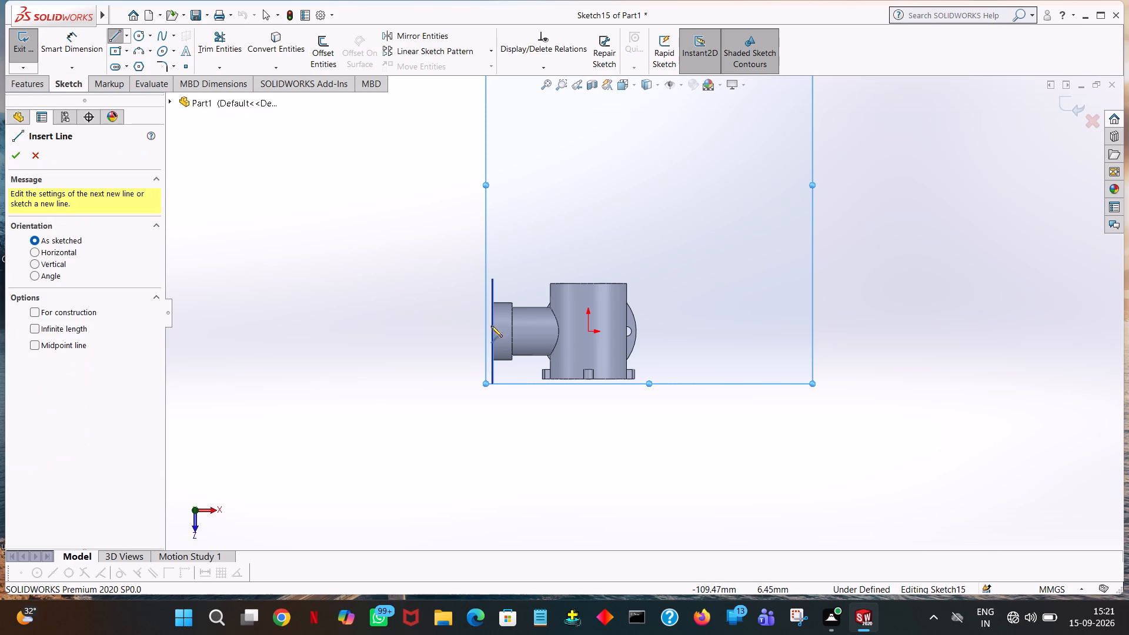
left_click(588, 331)
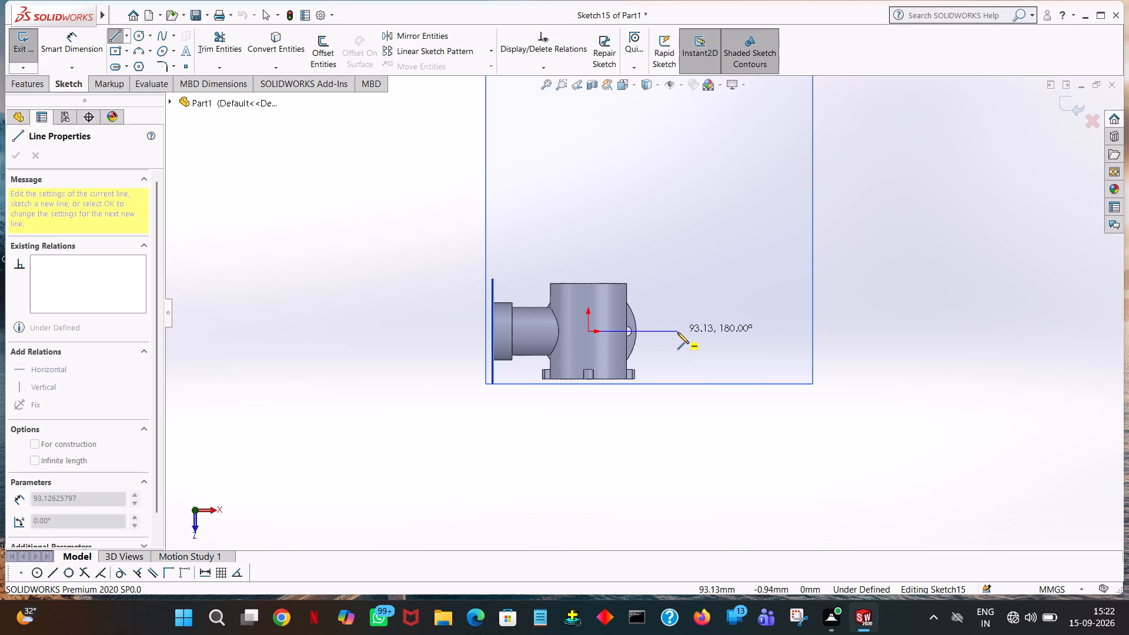
left_click(677, 332)
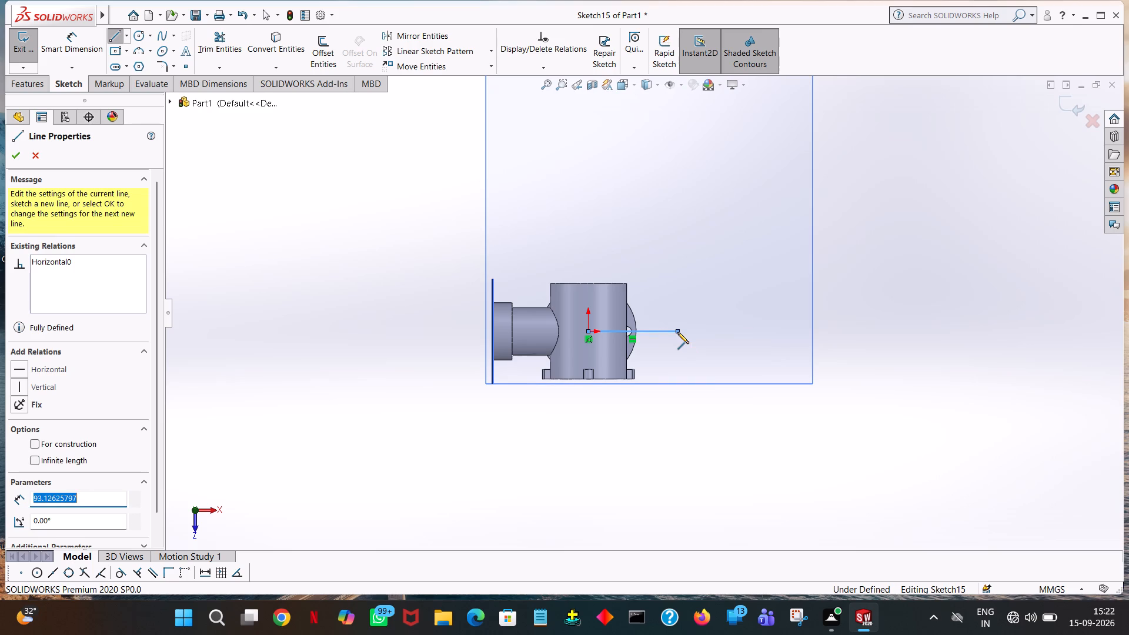
type("80")
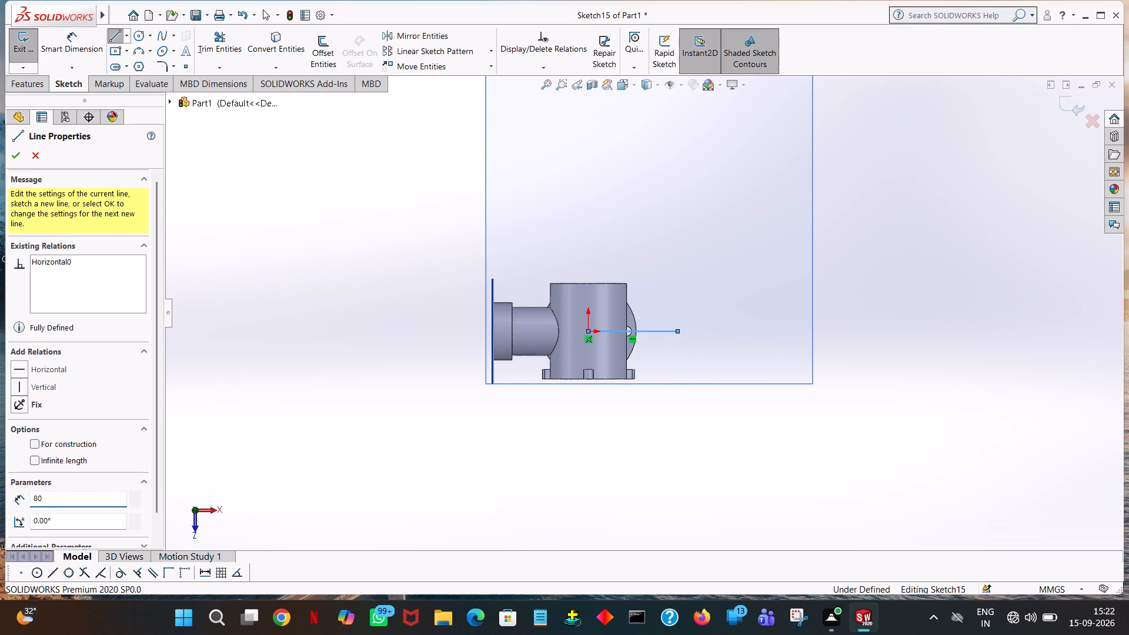
key("Return")
right_click(677, 332)
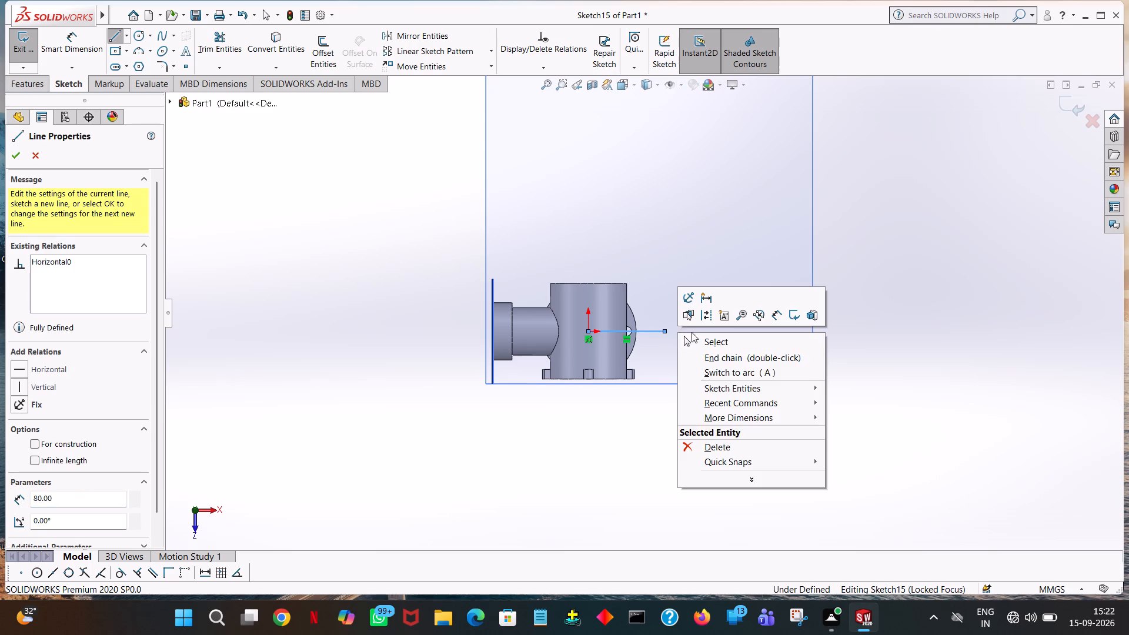
left_click(705, 337)
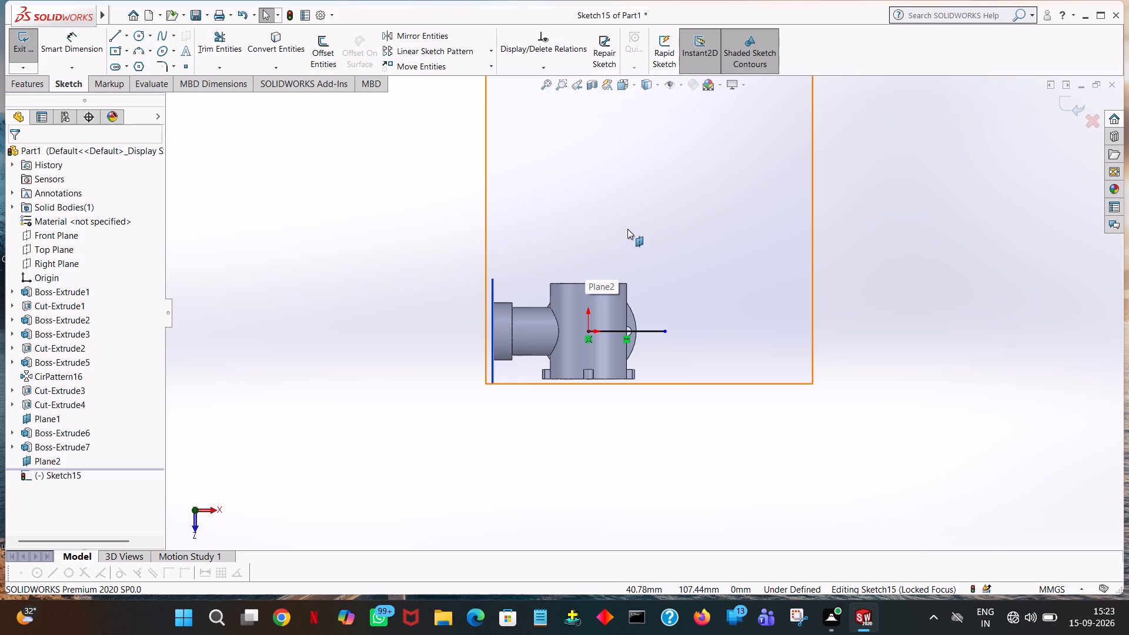
Sketch a circle of radius 25 mm centred on the free end of the 80 mm line.
left_click(139, 35)
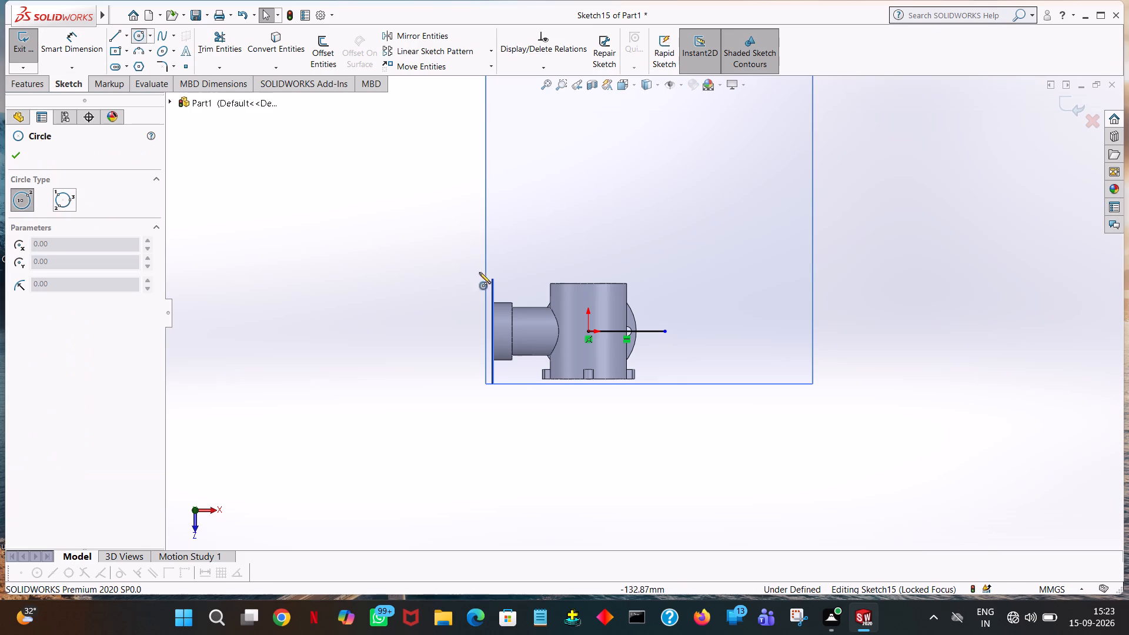
left_click(665, 331)
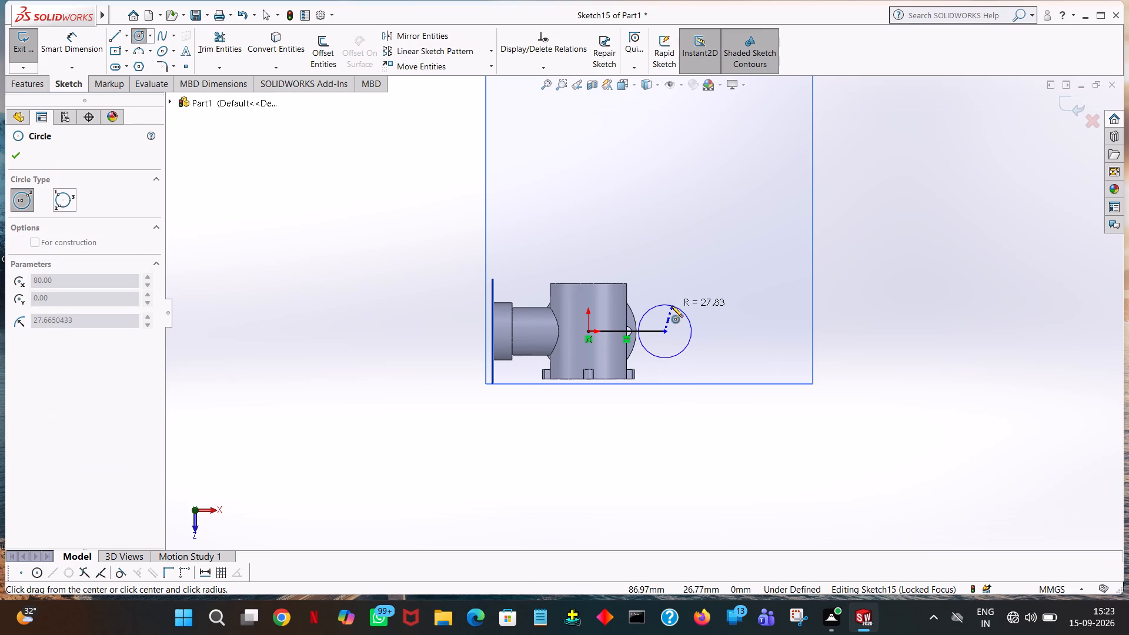
left_click(672, 306)
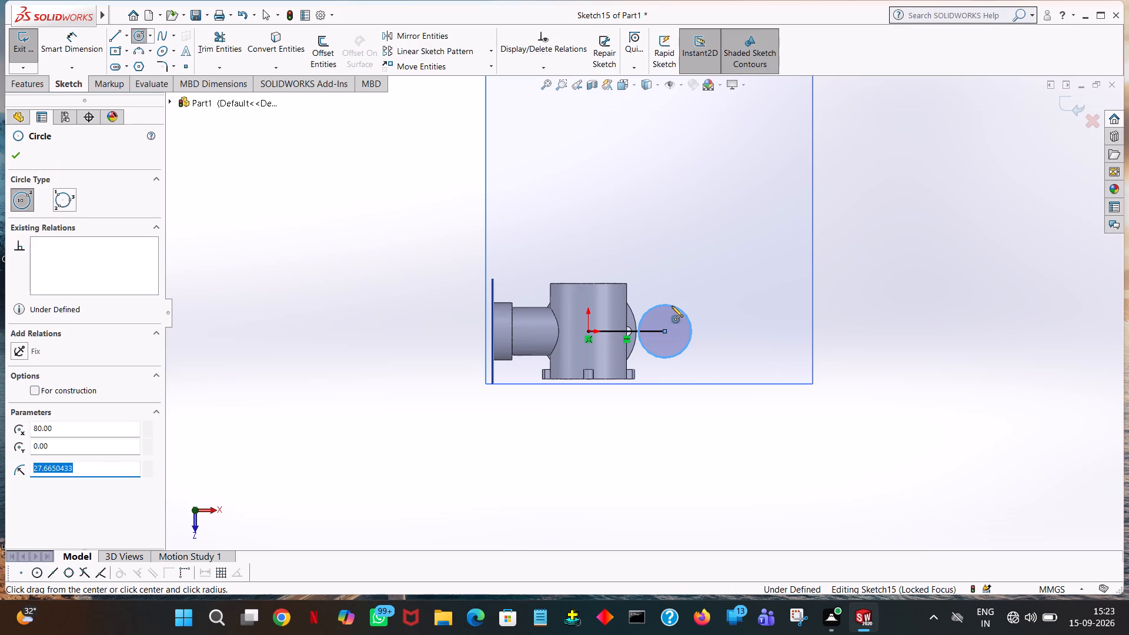
type("25")
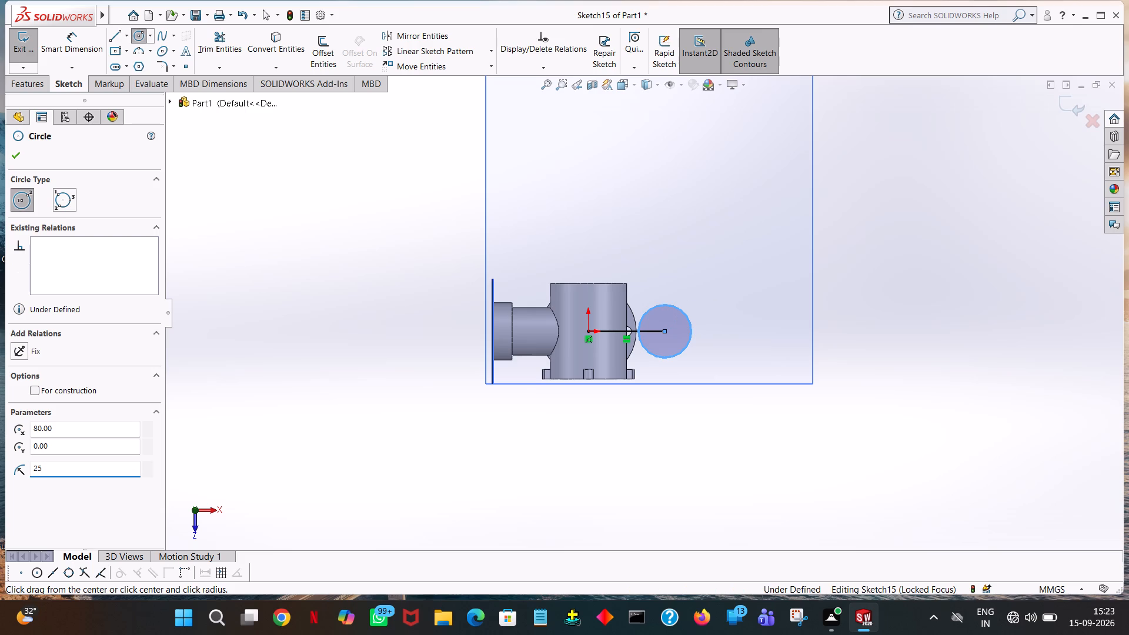
key("Return")
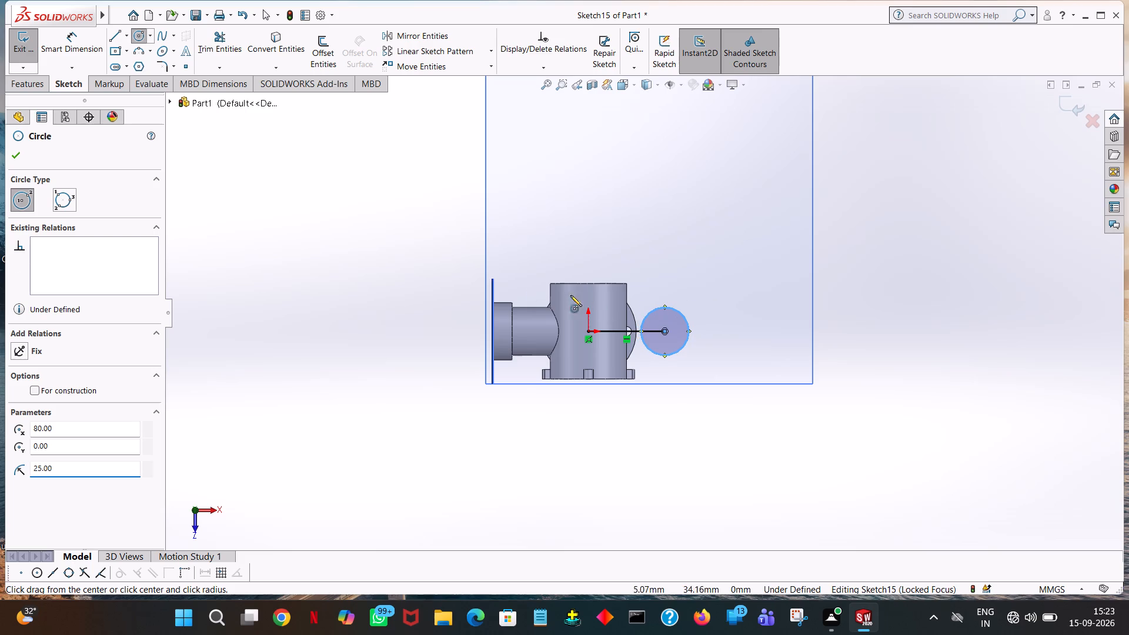
left_click(21, 161)
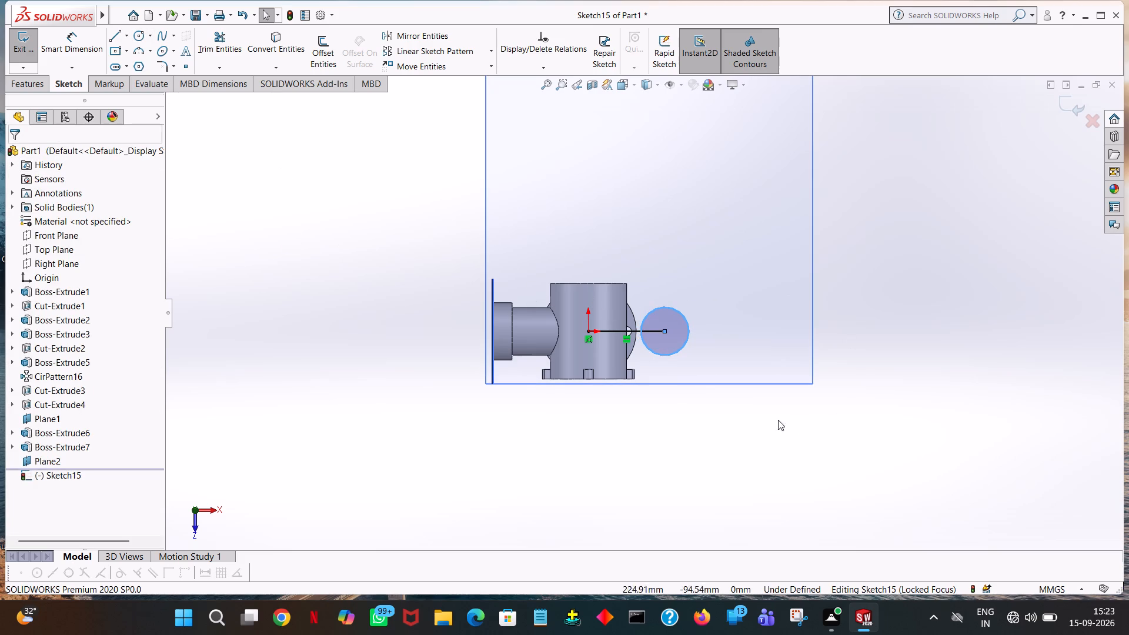
Trim away both portions of the 80 mm line, outside and inside the circle, leaving only the circle.
left_click(207, 39)
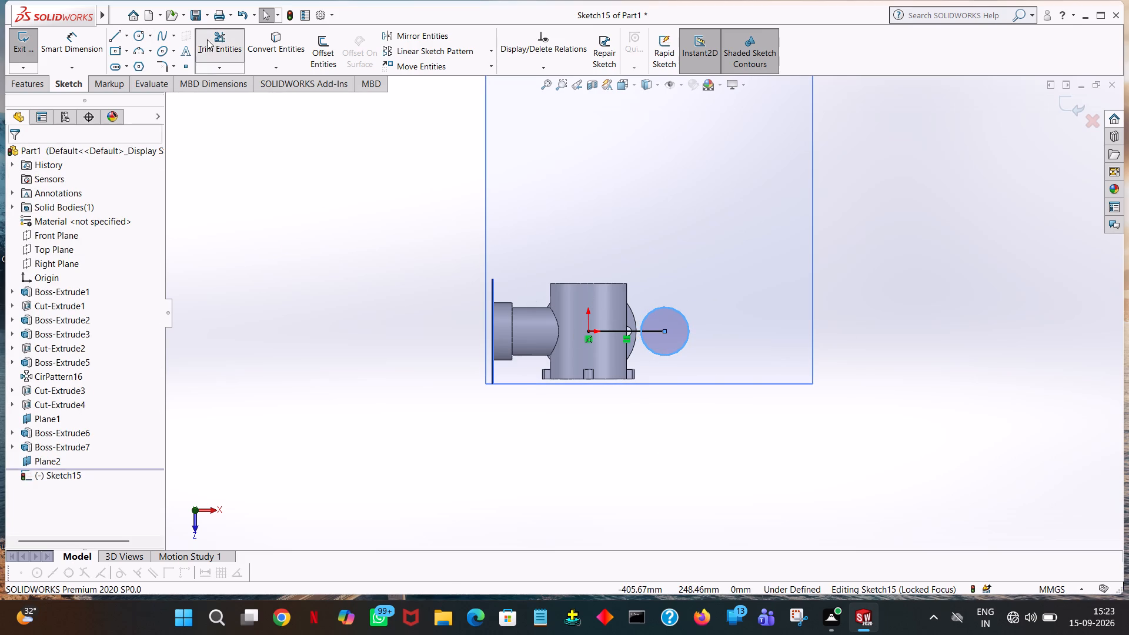
left_click(607, 332)
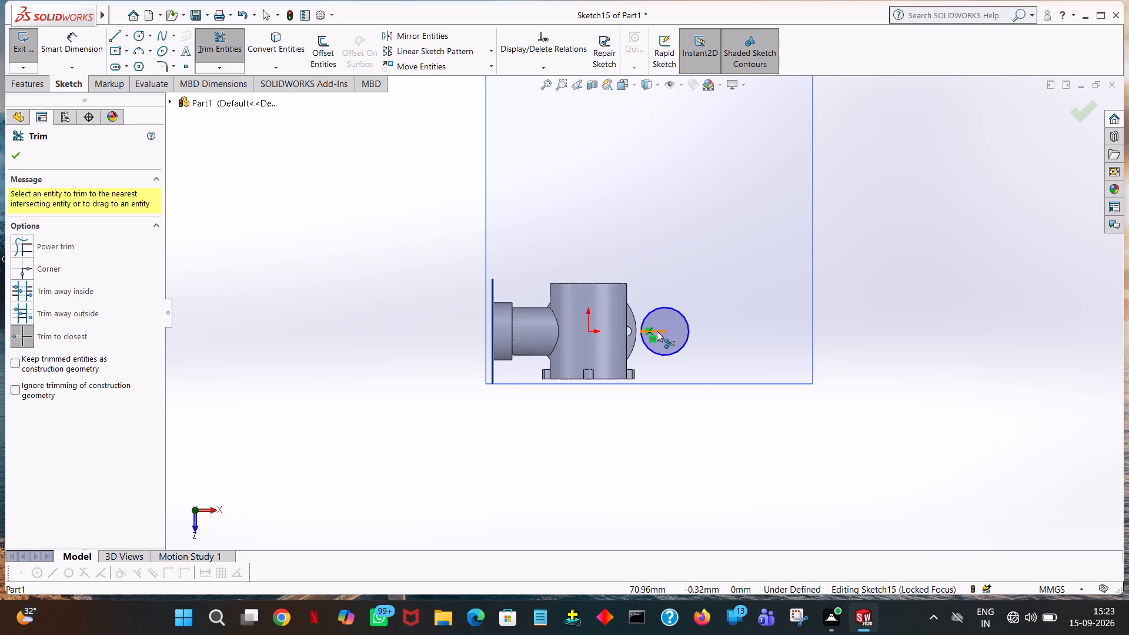
left_click(657, 331)
left_click(14, 154)
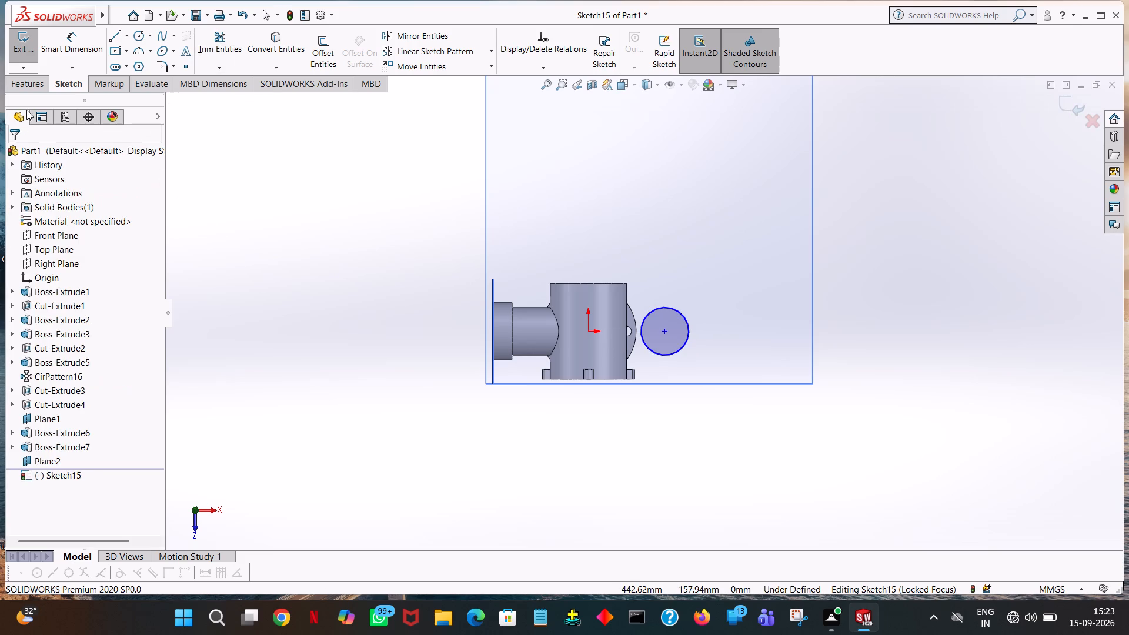
Extrude the 25 mm radius circle 10 mm downward from the offset plane, with the direction reversed.
left_click(34, 85)
left_click(34, 41)
middle_click_drag(783, 449, 751, 212)
left_click(13, 235)
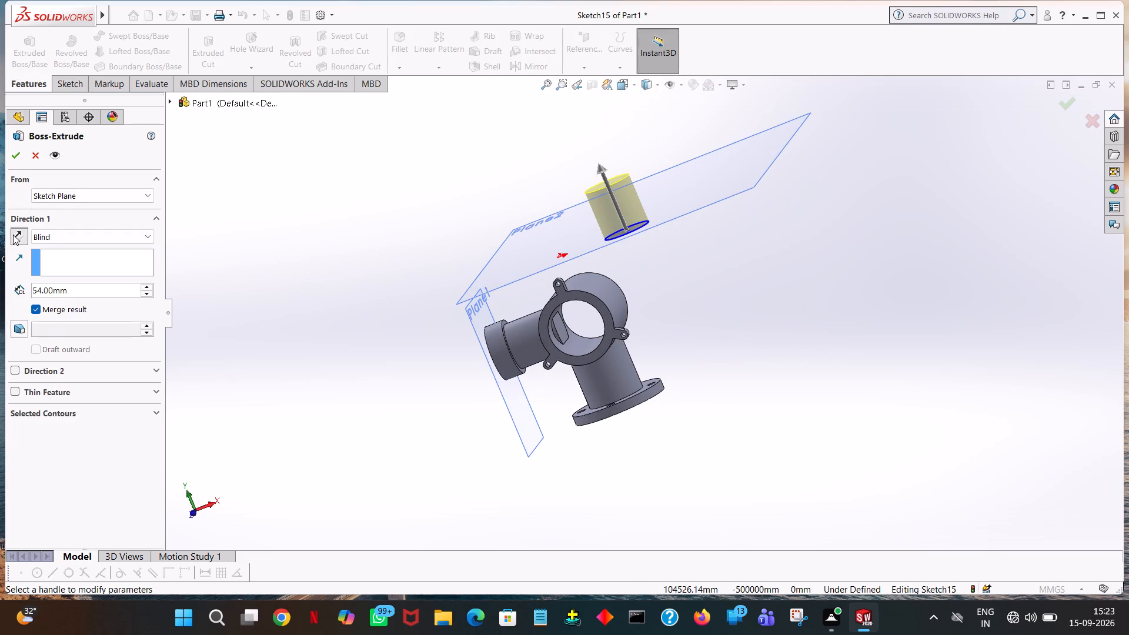
double_click(95, 288)
type("10")
key("Return")
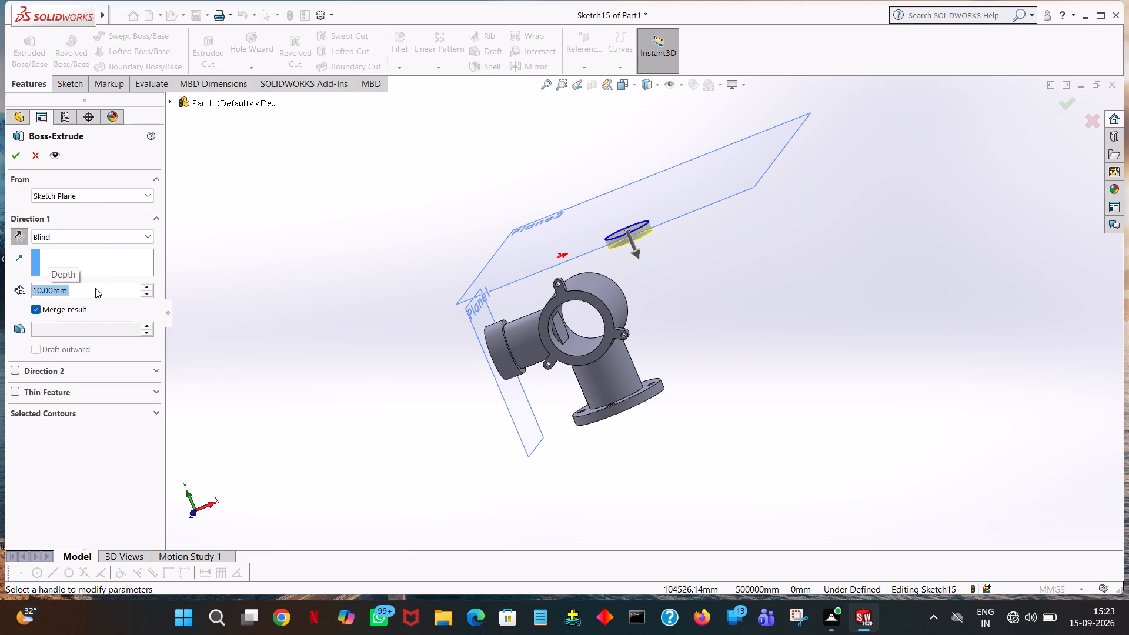
left_click(18, 159)
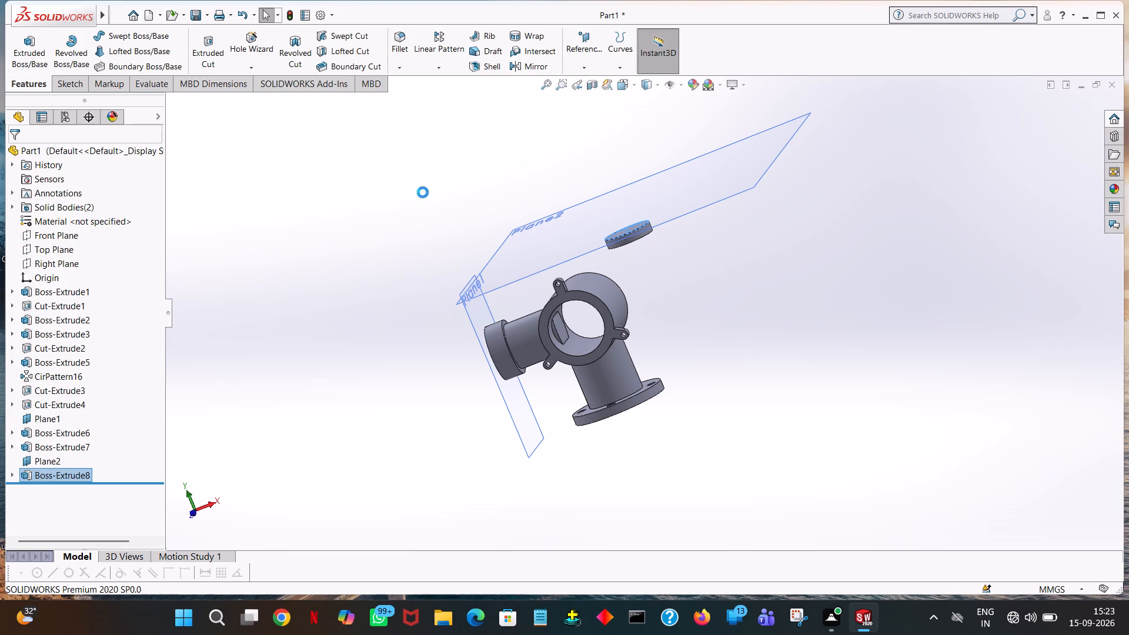
left_click(423, 193)
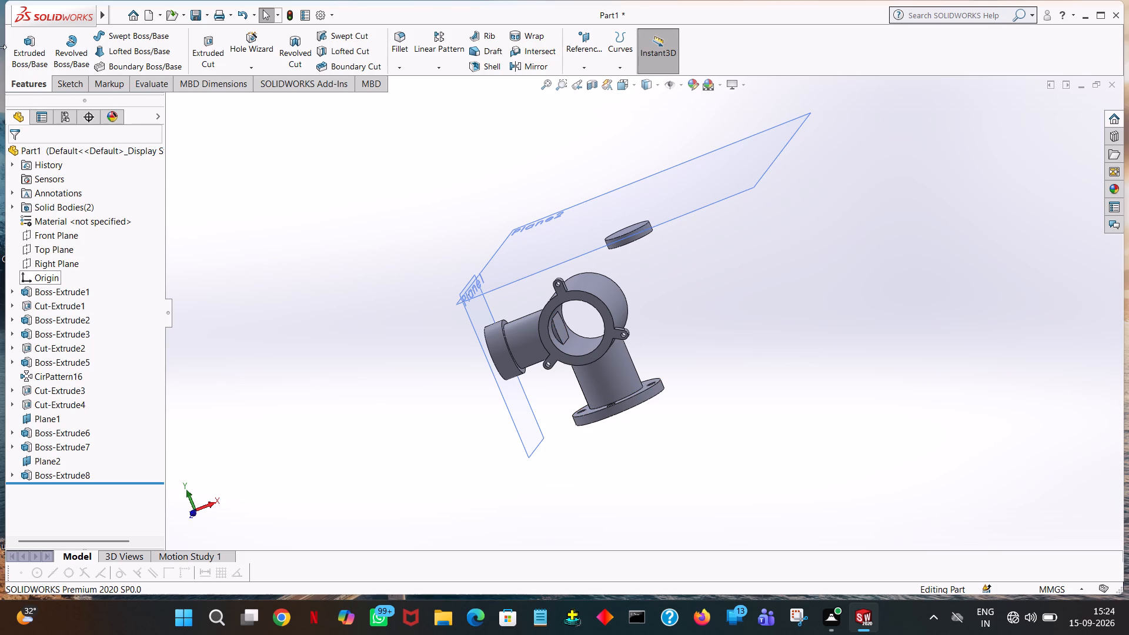
Start an extruded cut sketch on the new disc's top face and draw a concentric circle of radius 20 mm.
left_click(215, 44)
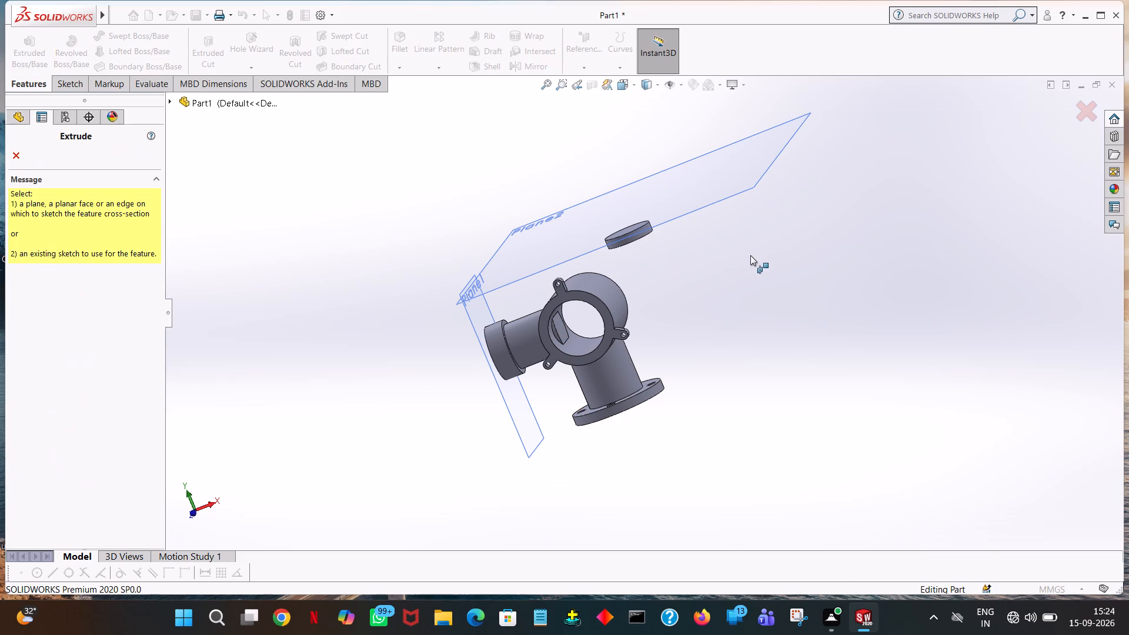
middle_click_drag(765, 260, 834, 371)
left_click(660, 245)
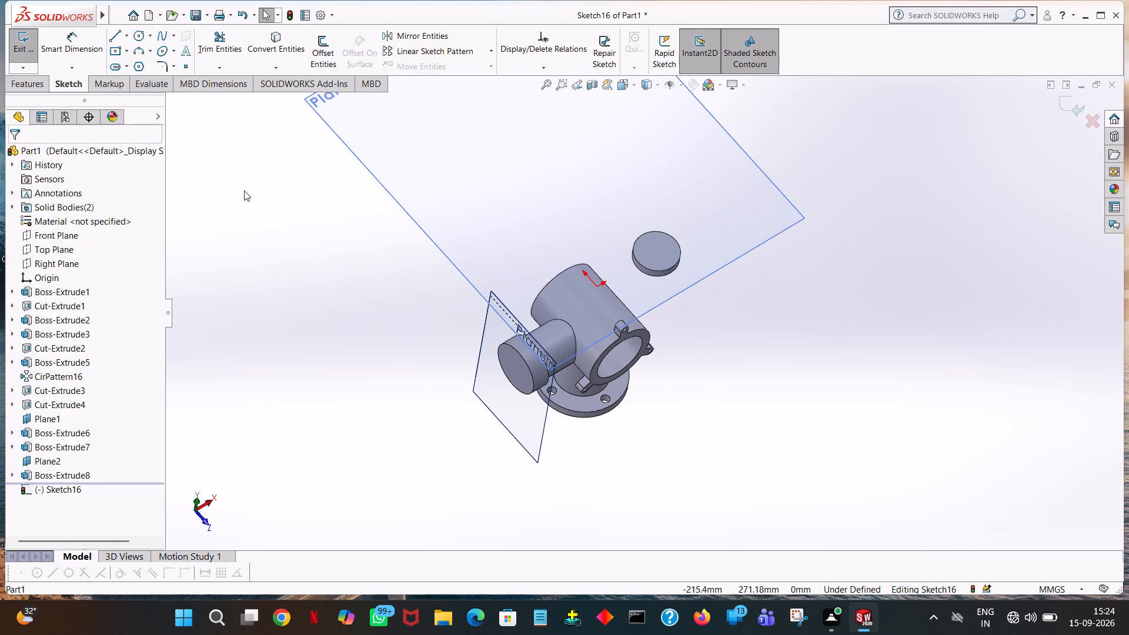
left_click(141, 34)
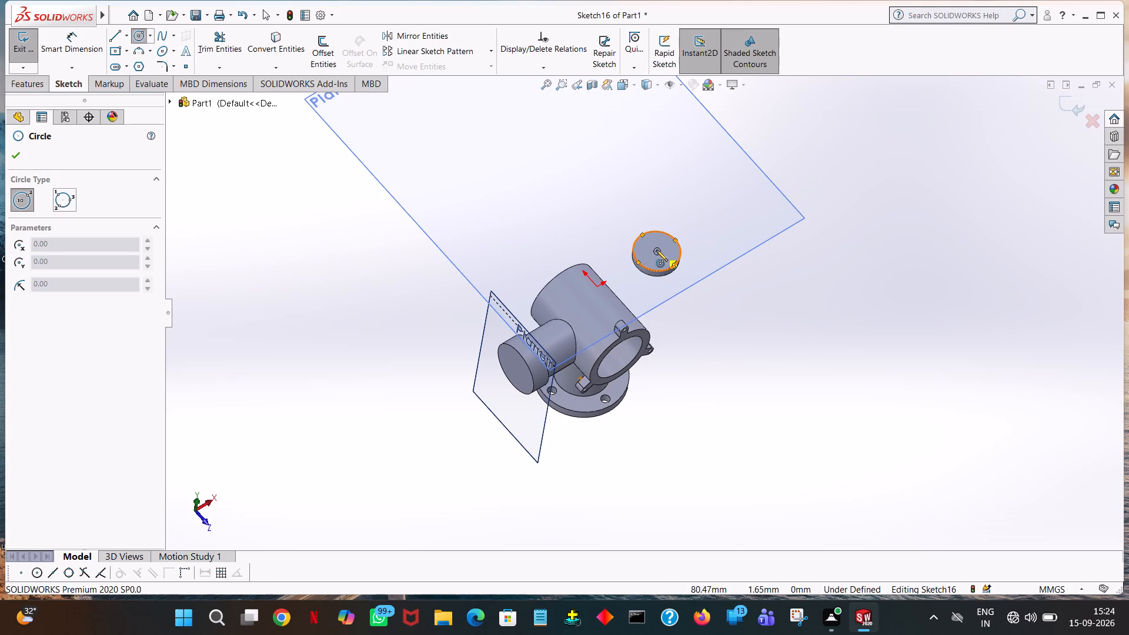
left_click(656, 250)
left_click(662, 240)
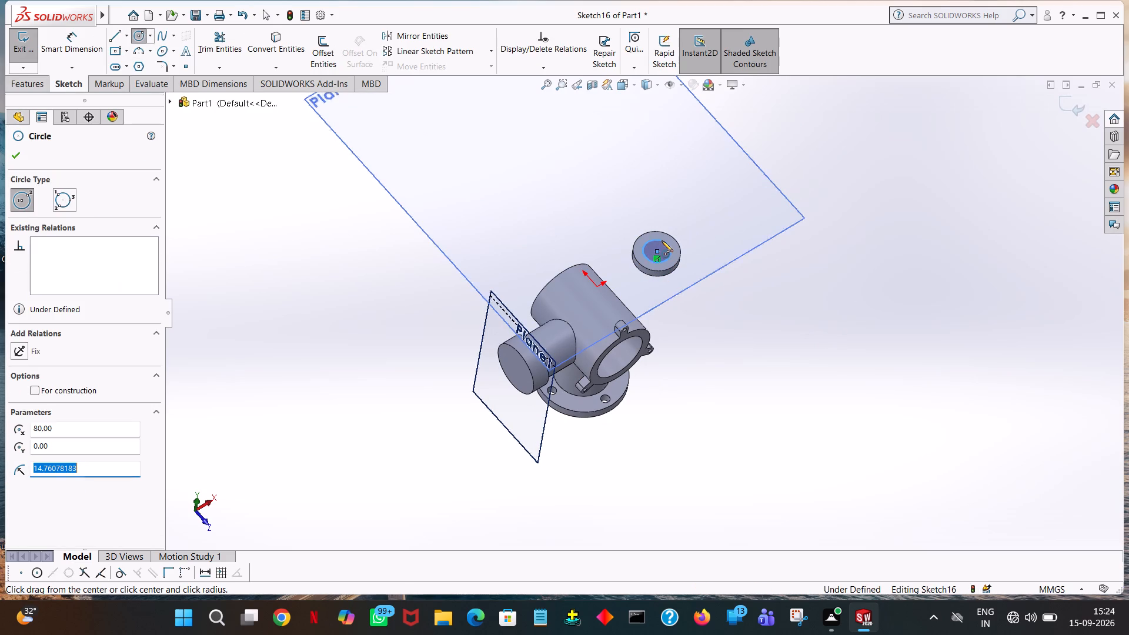
key("3")
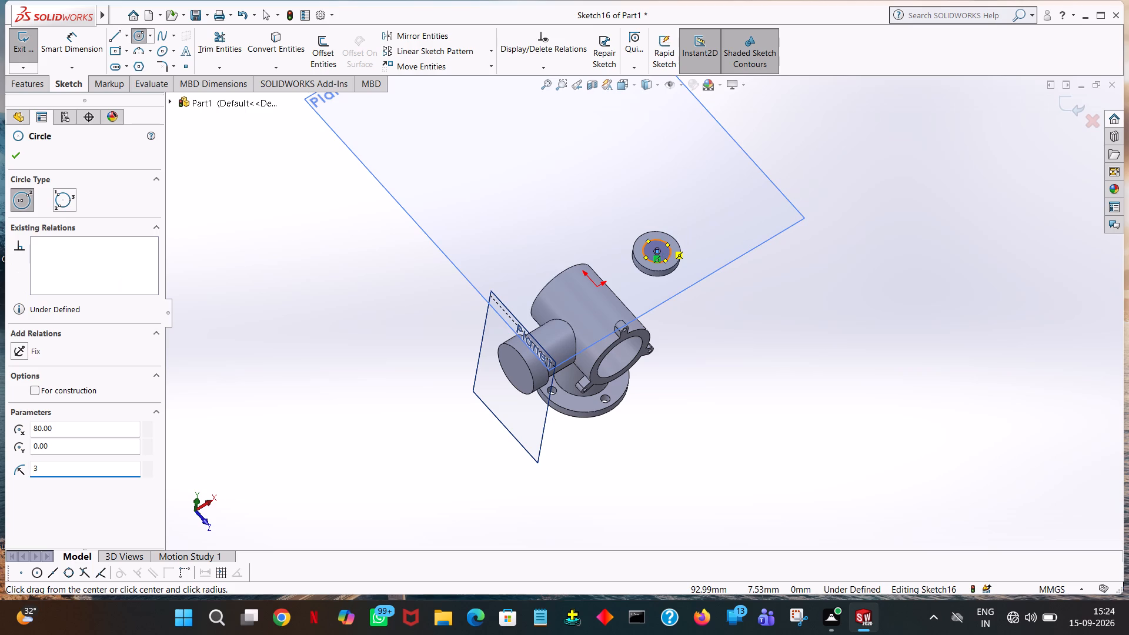
key("BackSpace")
type("20")
key("Return")
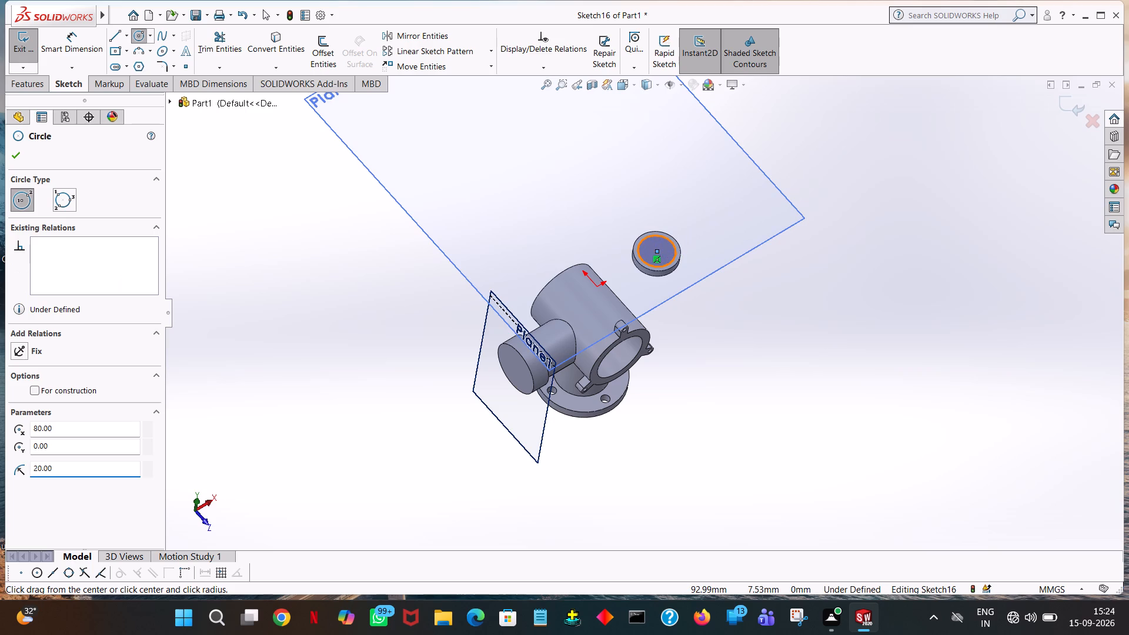
left_click(19, 152)
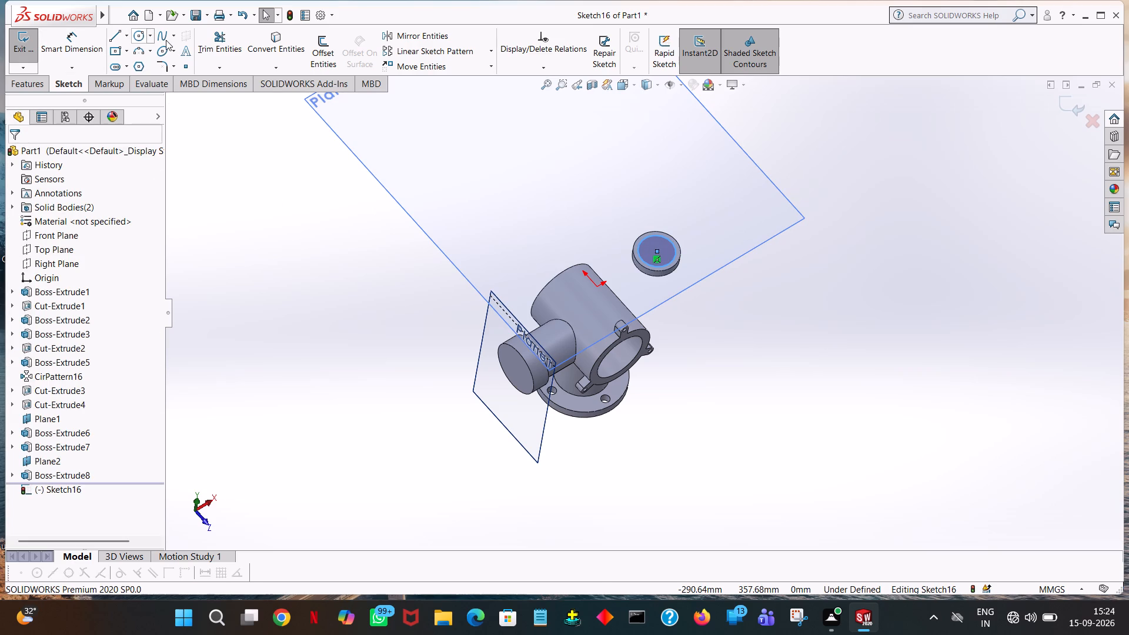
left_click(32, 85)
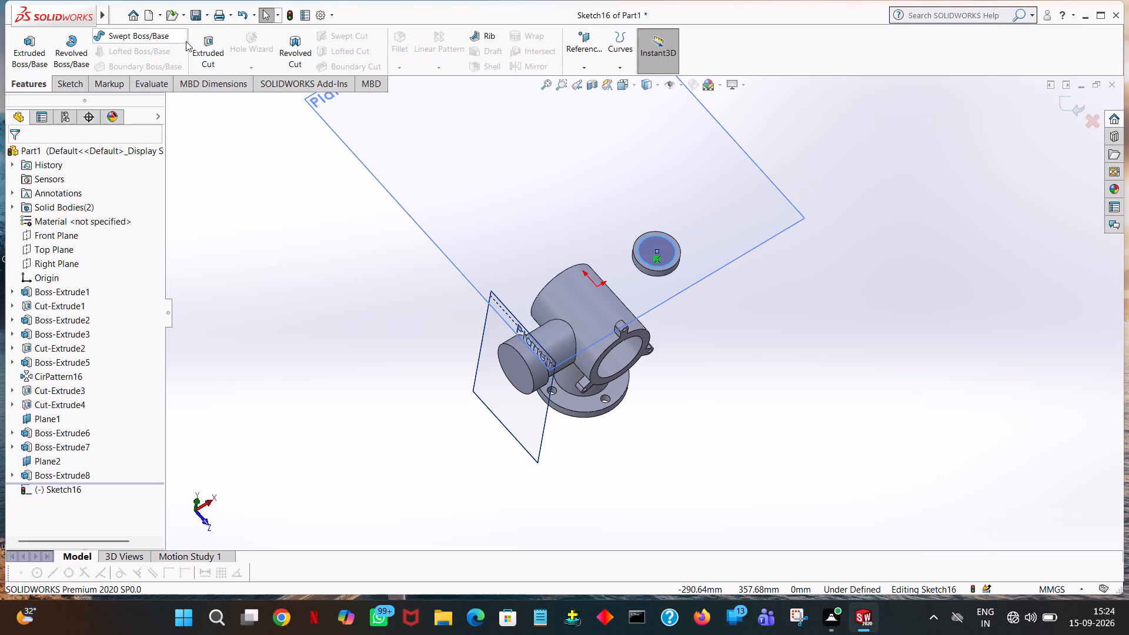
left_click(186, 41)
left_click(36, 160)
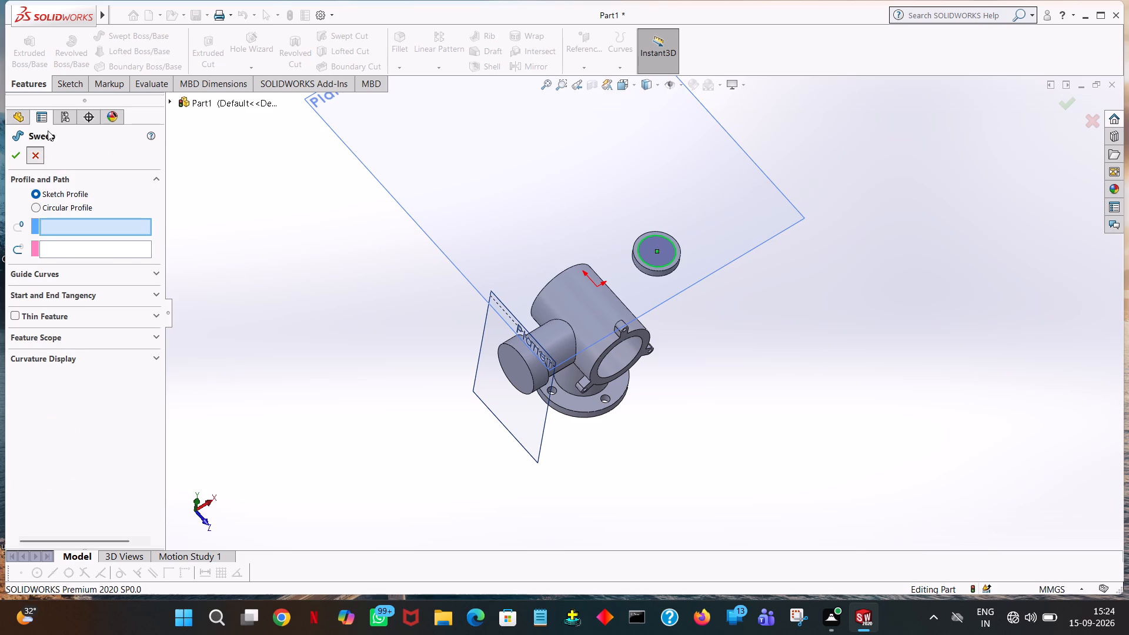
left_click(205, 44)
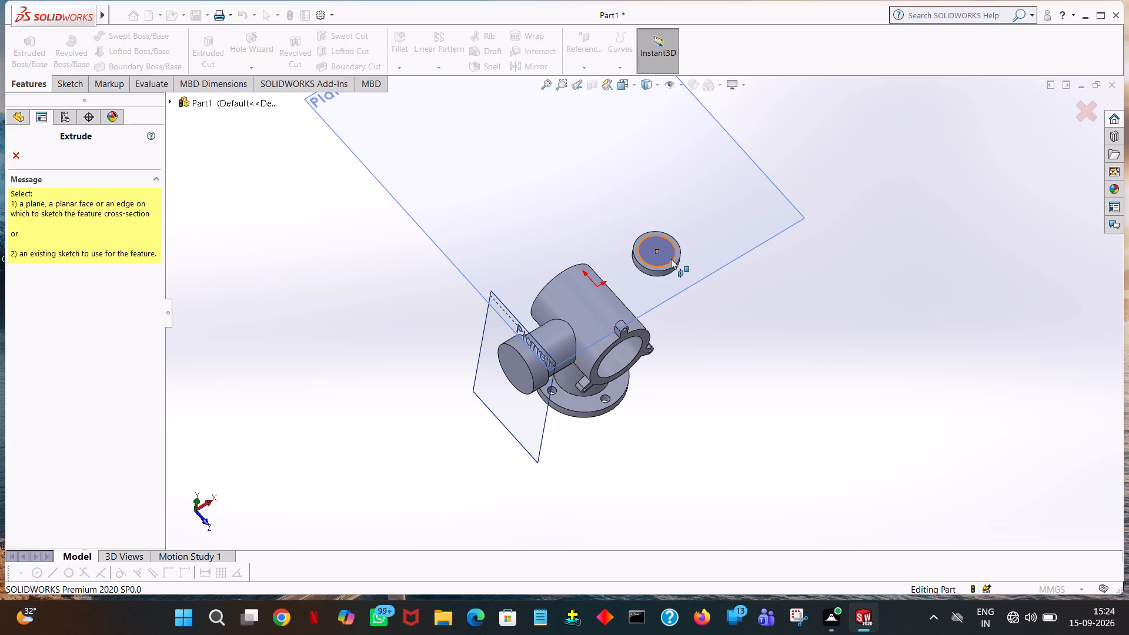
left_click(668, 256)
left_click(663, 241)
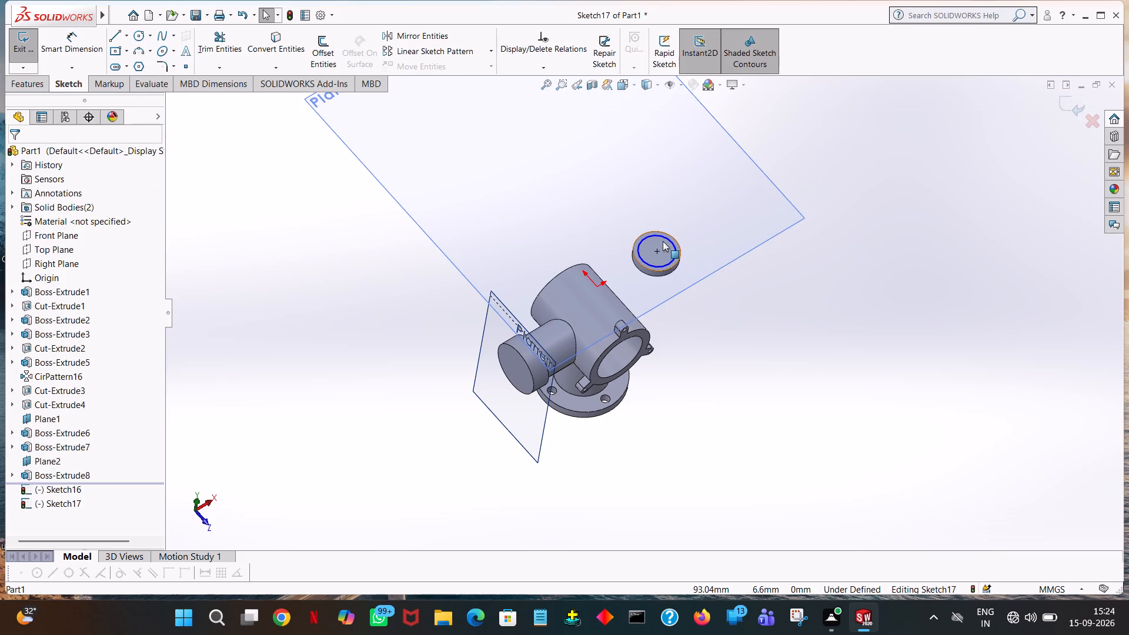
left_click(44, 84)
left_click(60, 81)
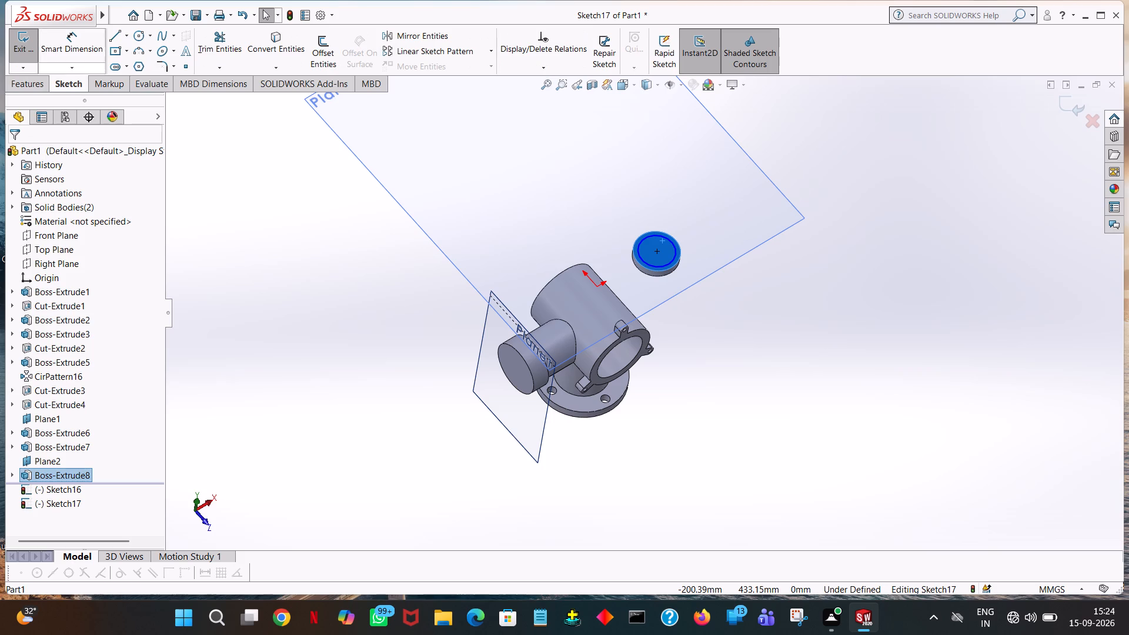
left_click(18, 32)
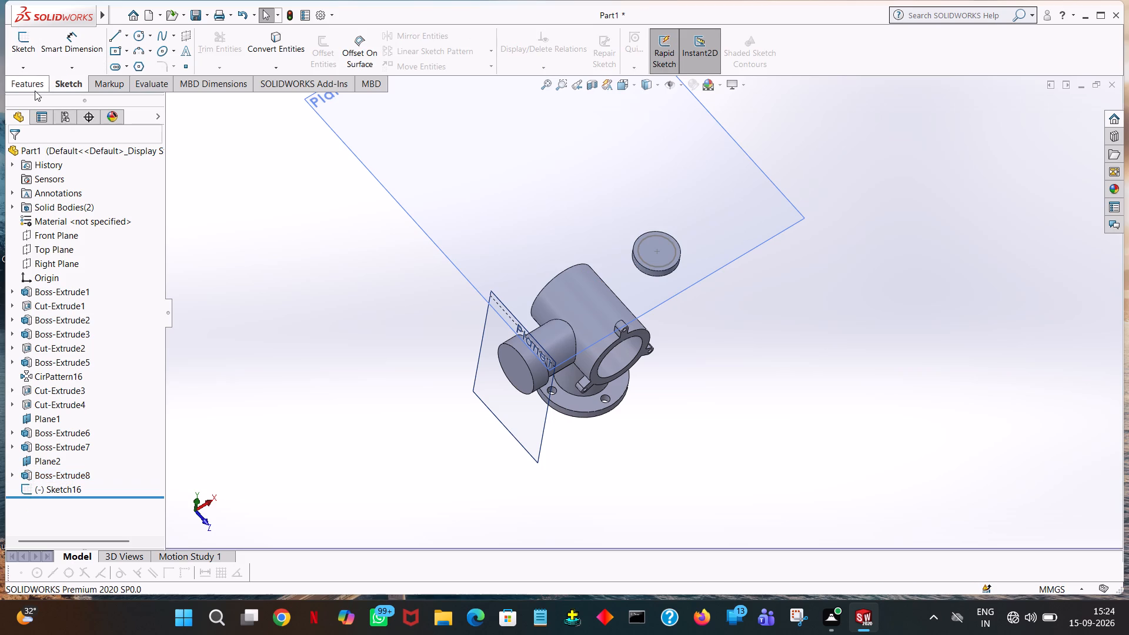
Cut-extrude the 20 mm radius circle 10 mm deep through the disc, hollowing it into a ring.
left_click(34, 85)
left_click(207, 54)
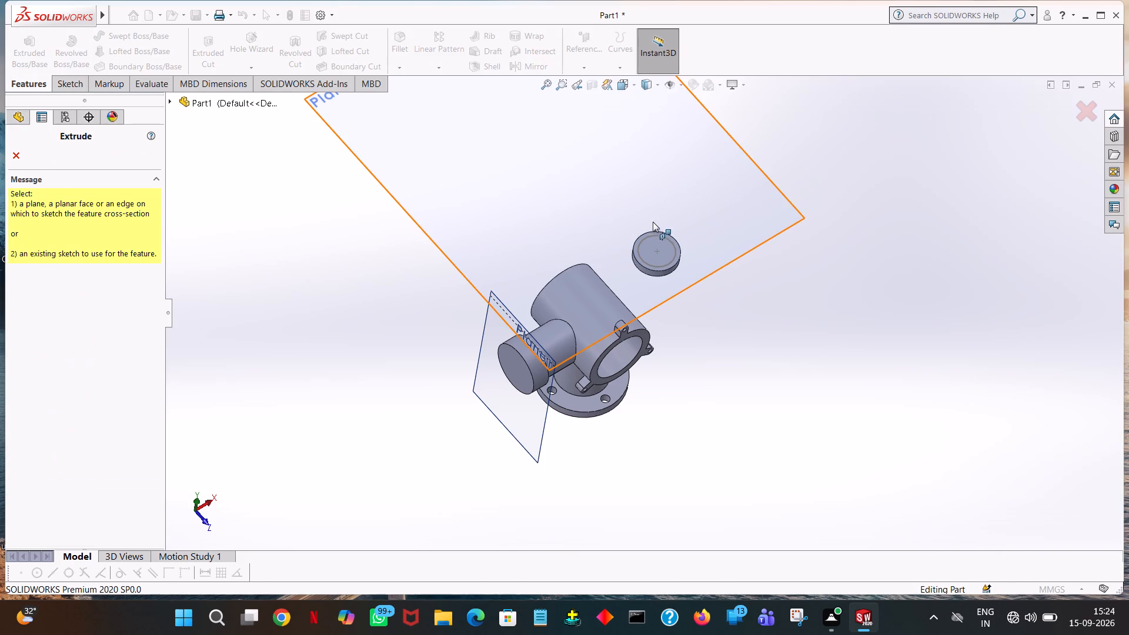
left_click(640, 255)
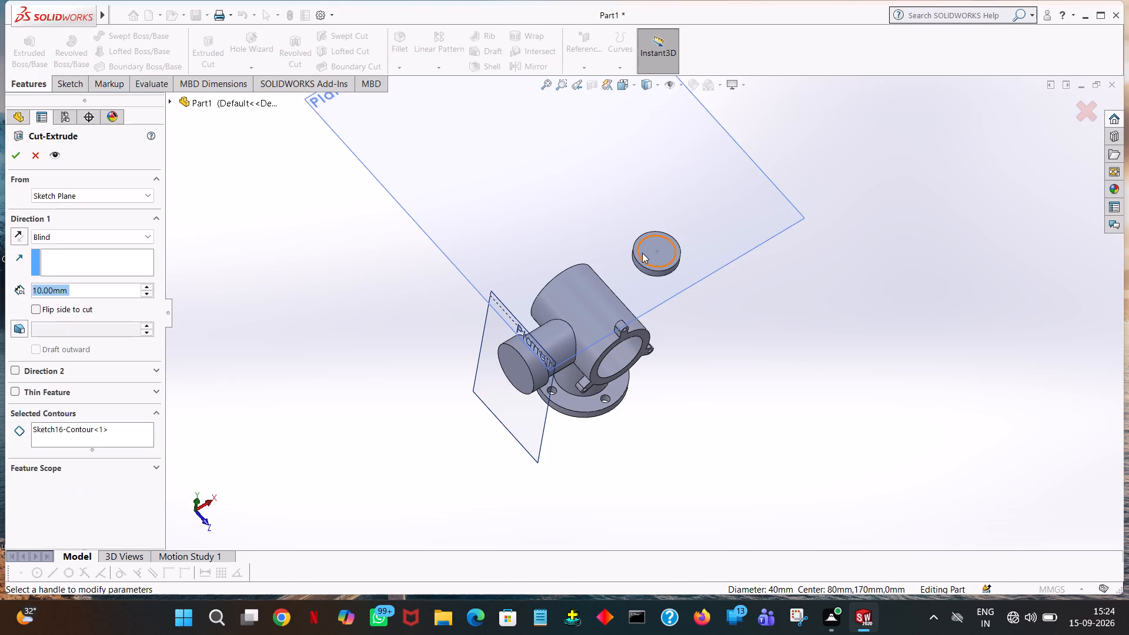
middle_click_drag(784, 432, 736, 330)
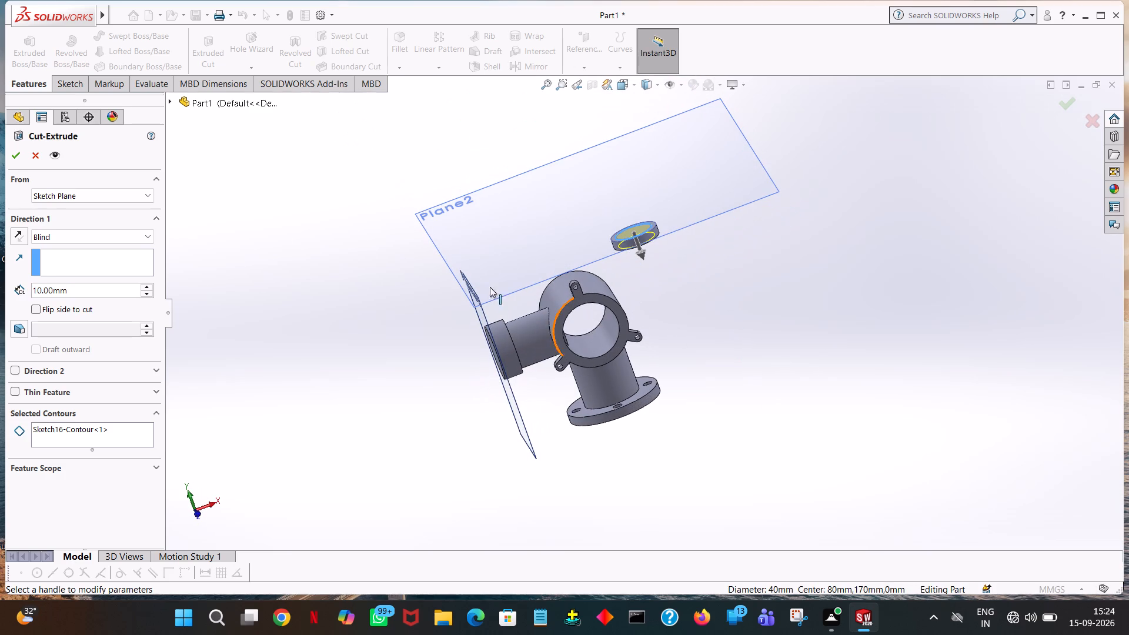
left_click(7, 149)
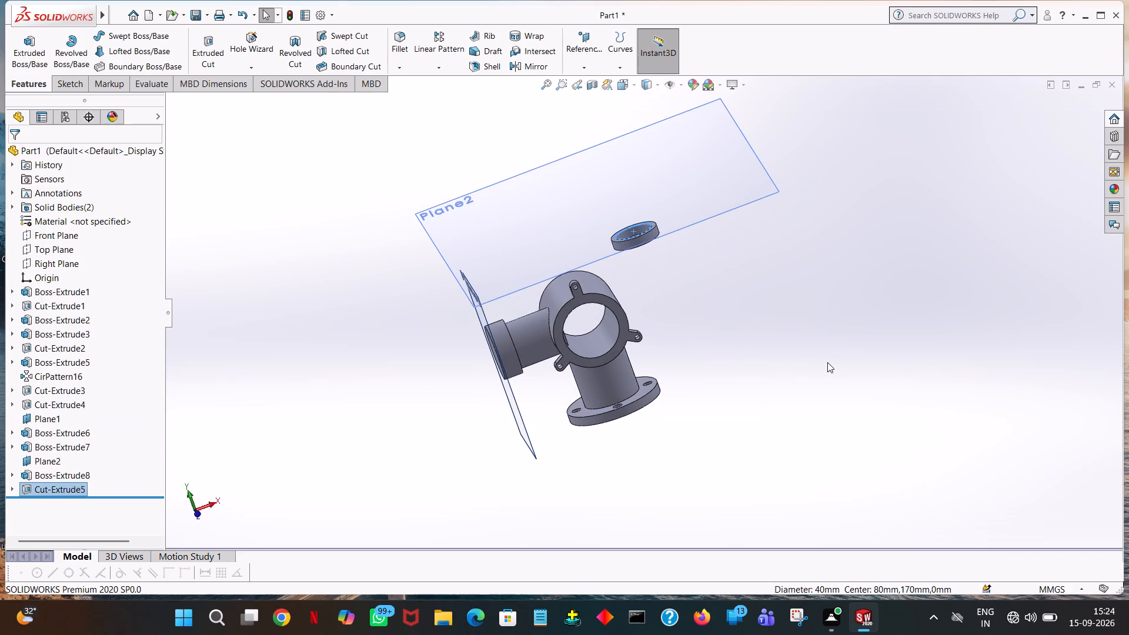
left_click(827, 362)
Start an extruded cut sketch on the side branch's end face and draw a concentric circle of radius 20 mm.
middle_click_drag(829, 348, 817, 299)
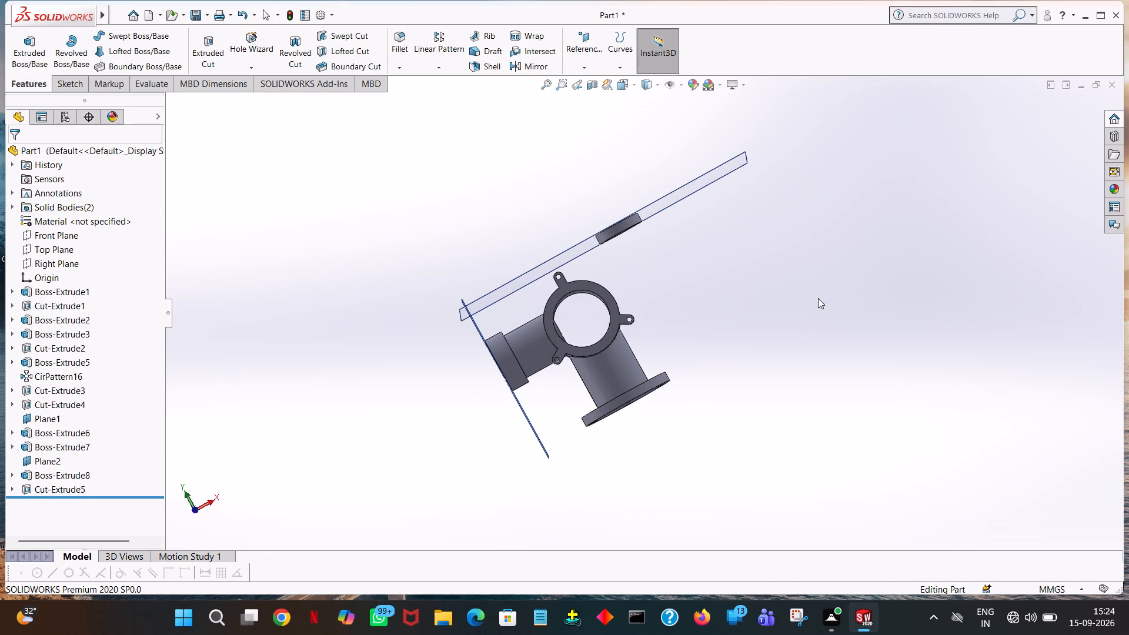
middle_click_drag(831, 246, 910, 200)
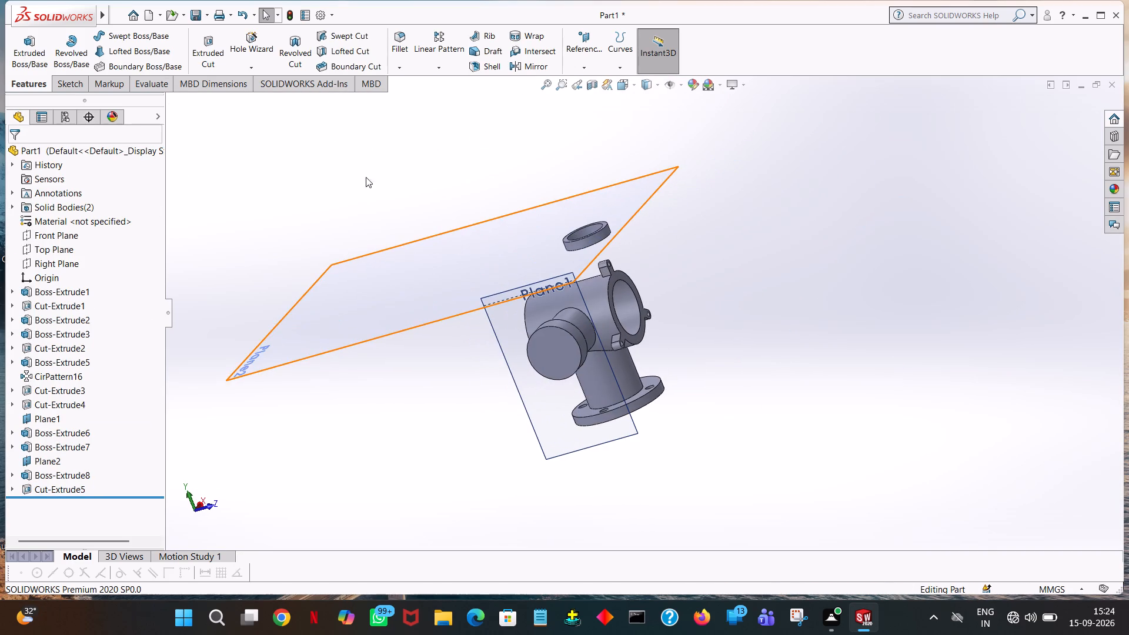
left_click(409, 105)
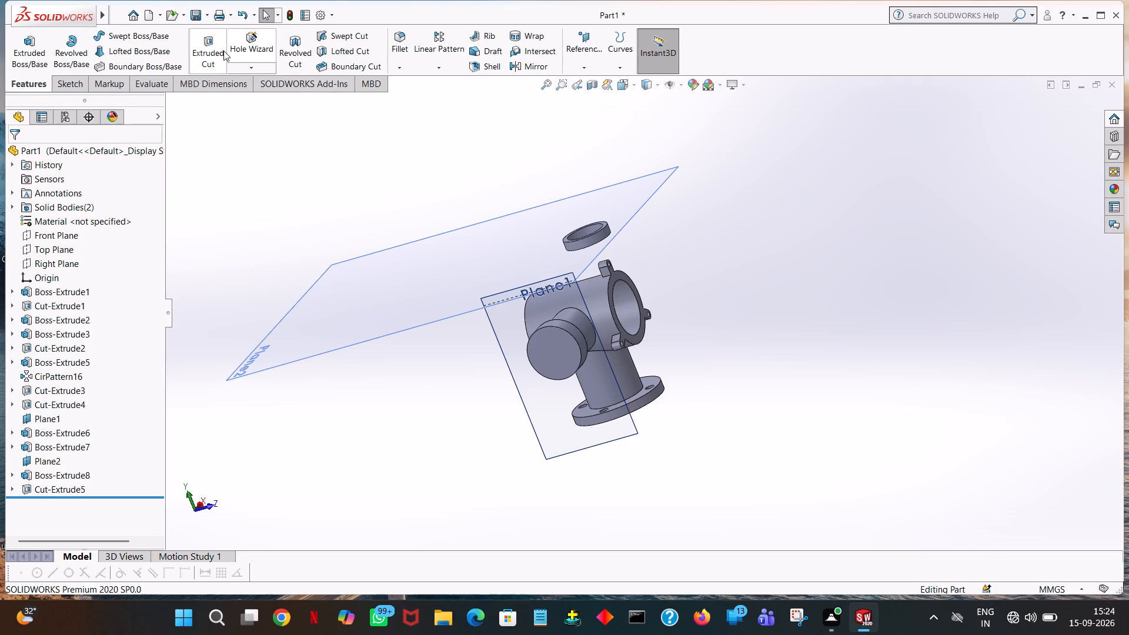
left_click(215, 50)
left_click(546, 337)
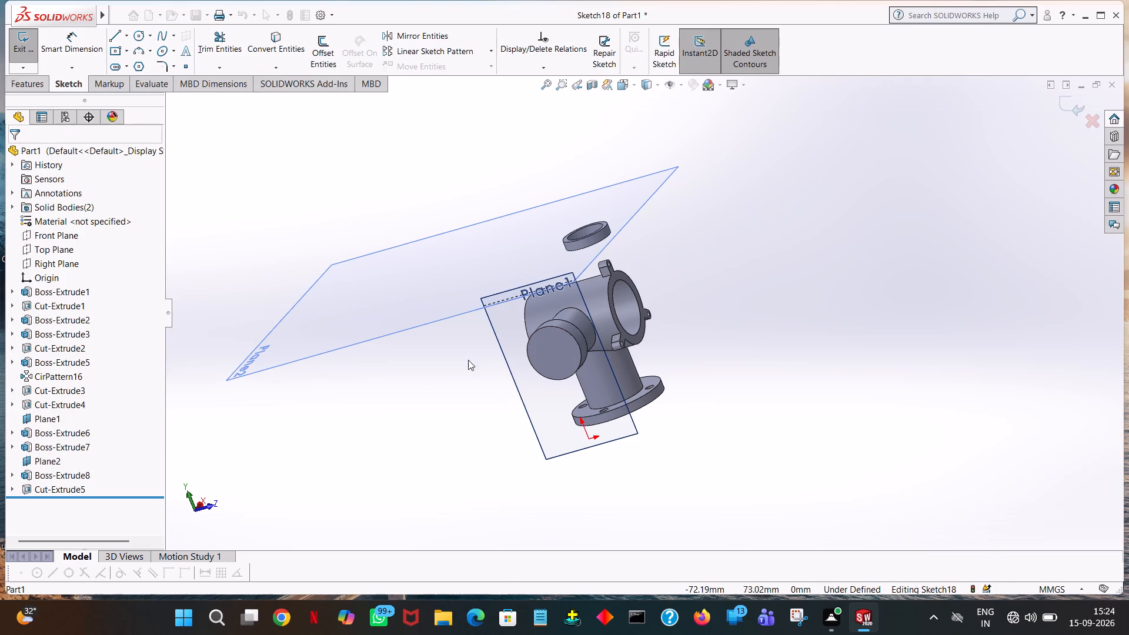
left_click(636, 85)
left_click(691, 155)
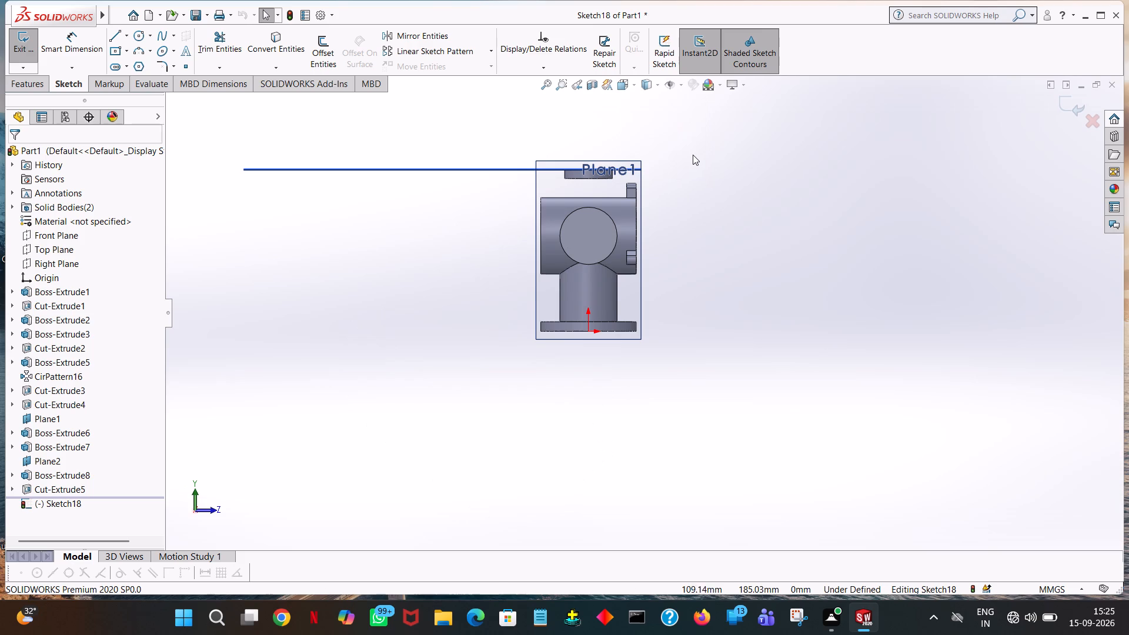
left_click(139, 34)
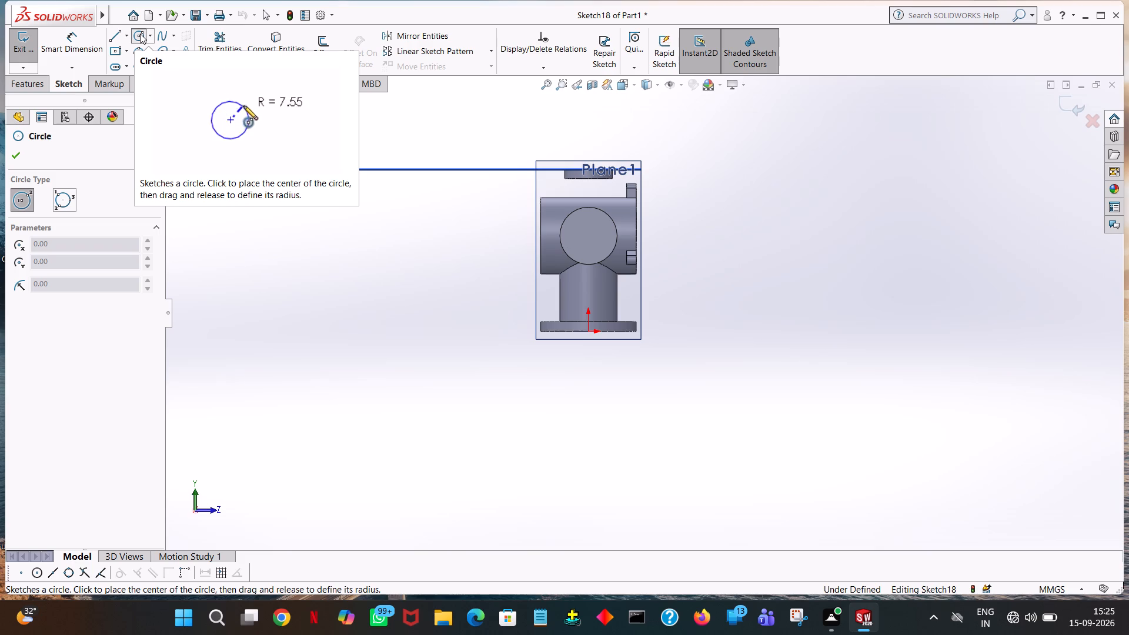
left_click(588, 236)
left_click(594, 216)
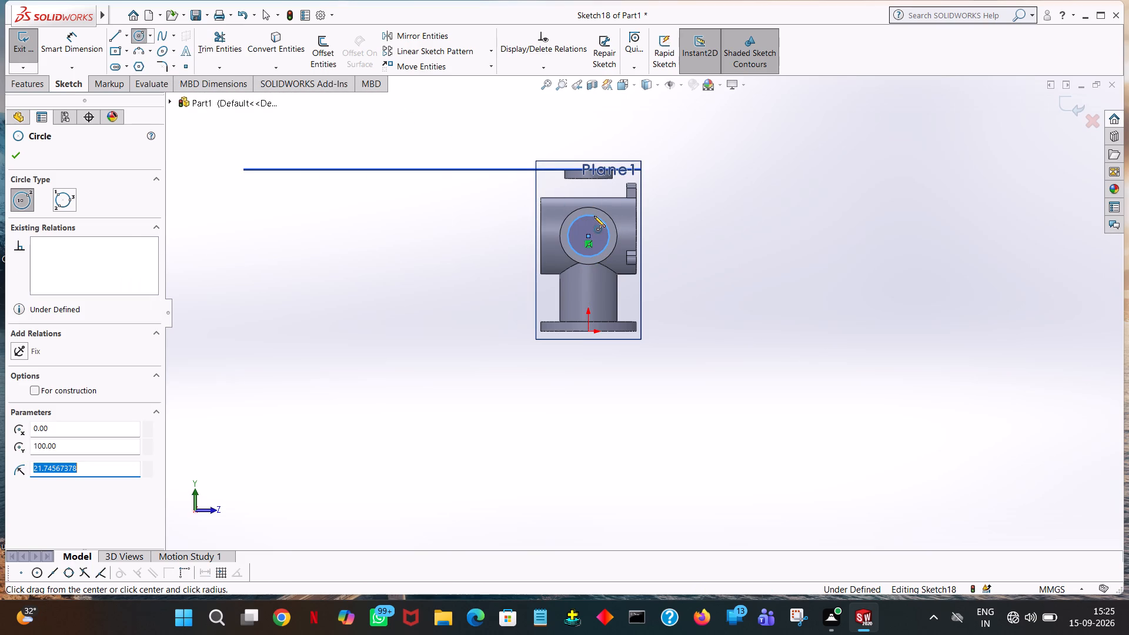
type("20")
key("Return")
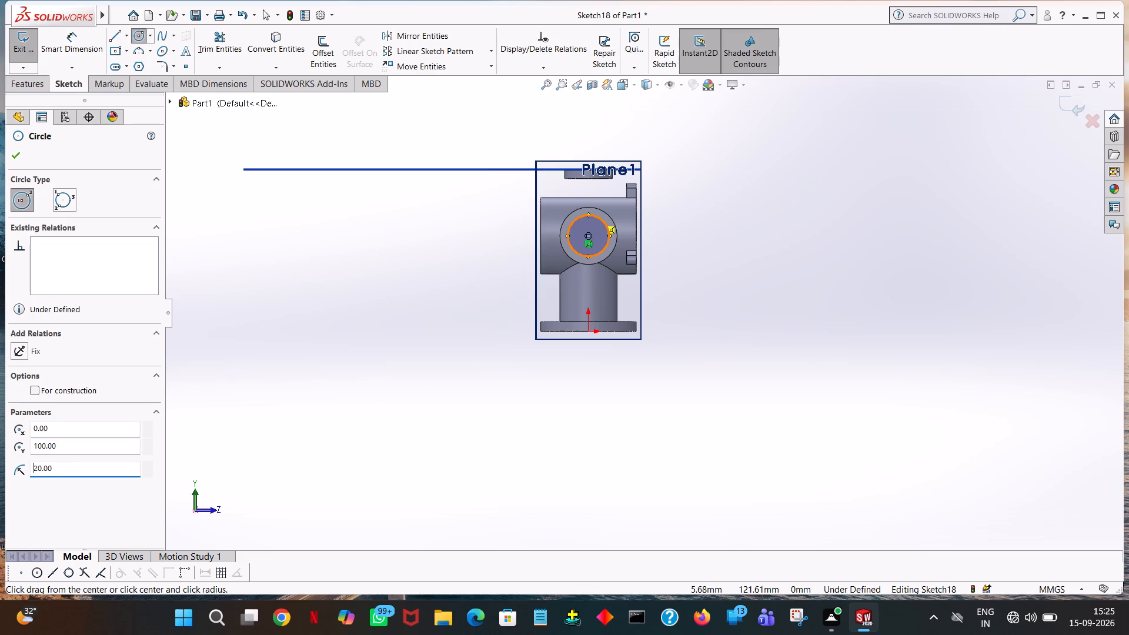
left_click(12, 156)
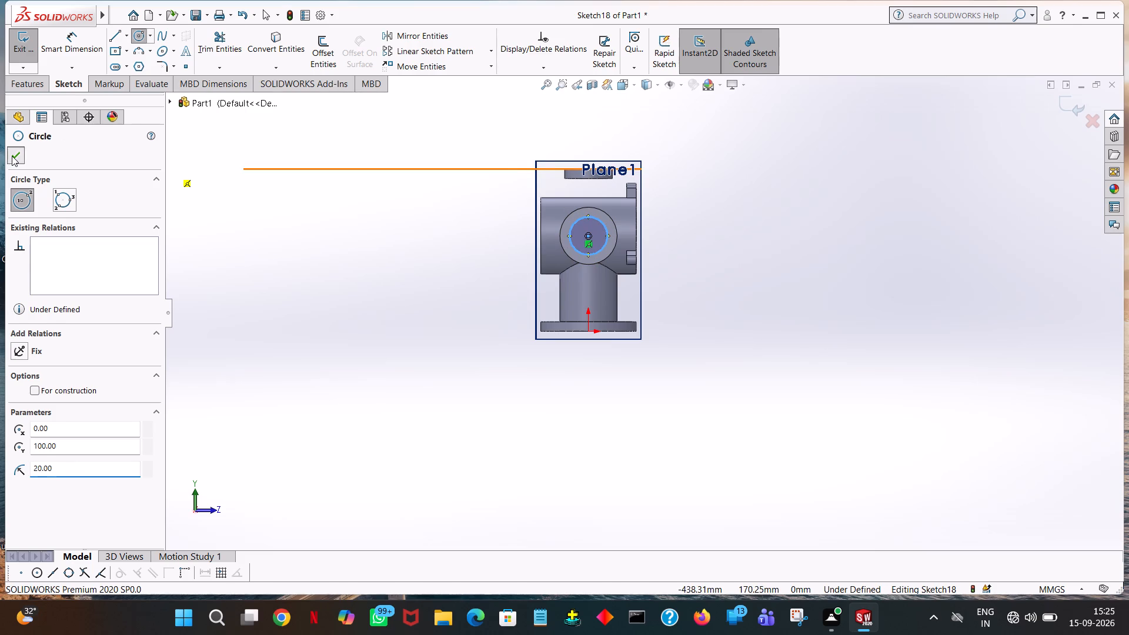
Cut-extrude the 20 mm radius circle 266 mm deep through the side branch and both walls of the main cylinder.
left_click(37, 89)
left_click(194, 63)
middle_click_drag(773, 319, 602, 337)
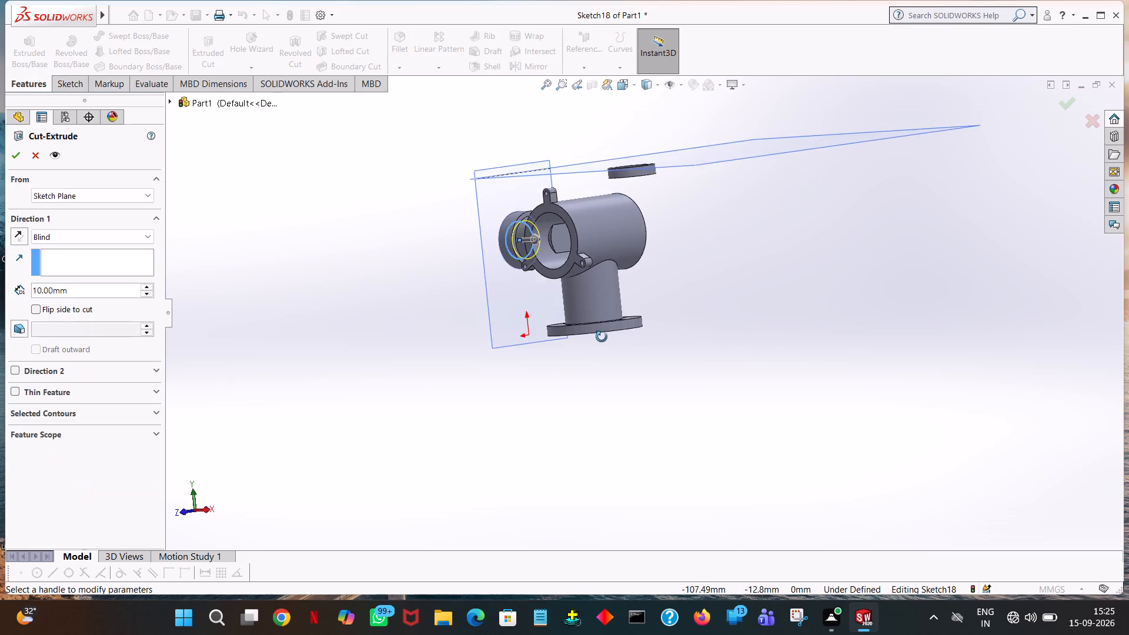
middle_click_drag(602, 337, 642, 347)
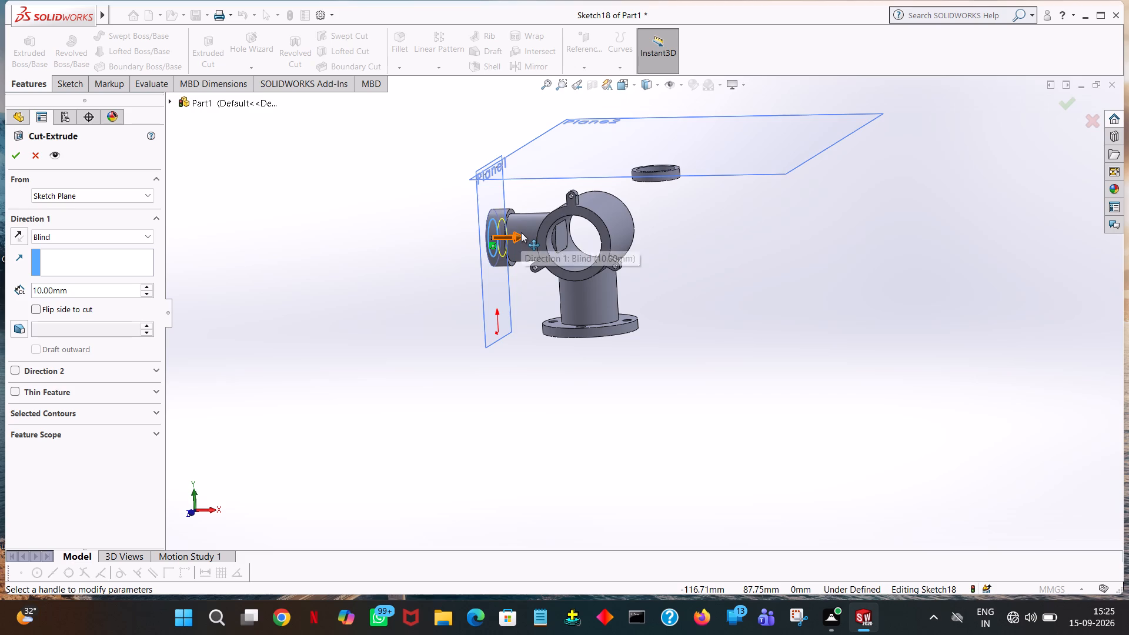
left_click_drag(521, 232, 740, 246)
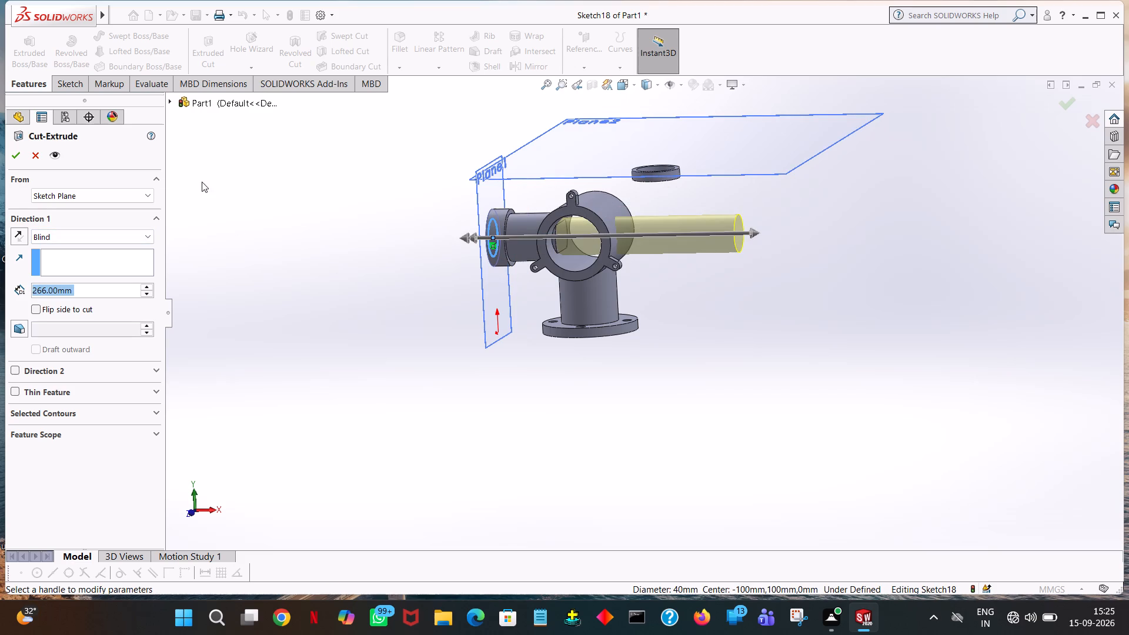
left_click(19, 152)
left_click(746, 320)
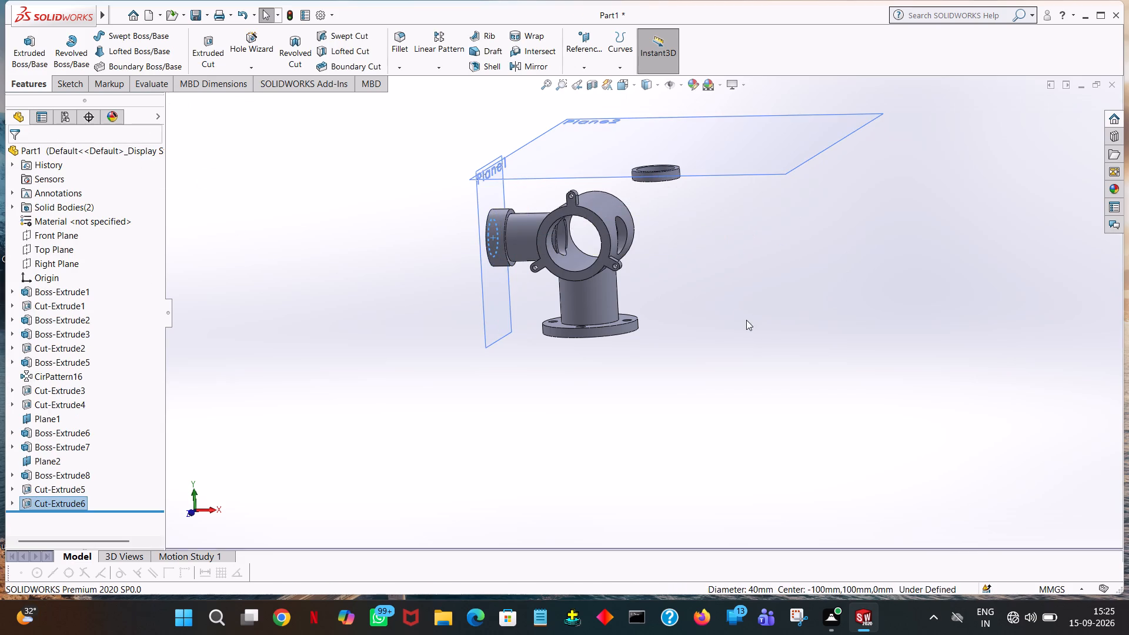
Start a new sketch on the Front Plane and orient the view normal to it.
middle_click_drag(757, 317, 684, 283)
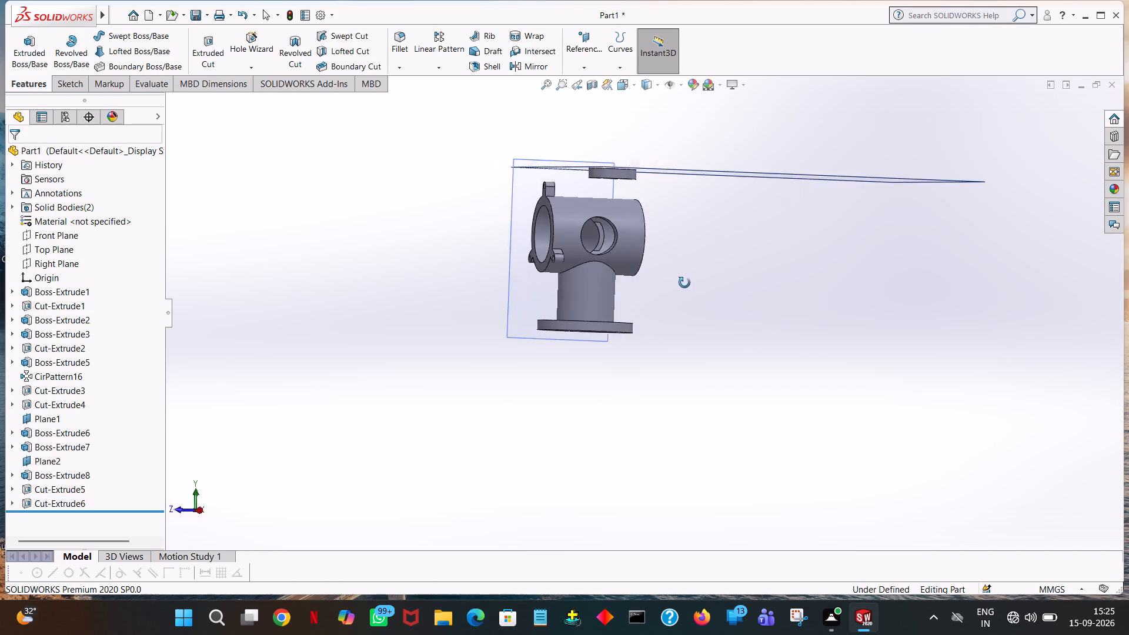
middle_click_drag(684, 283, 1073, 315)
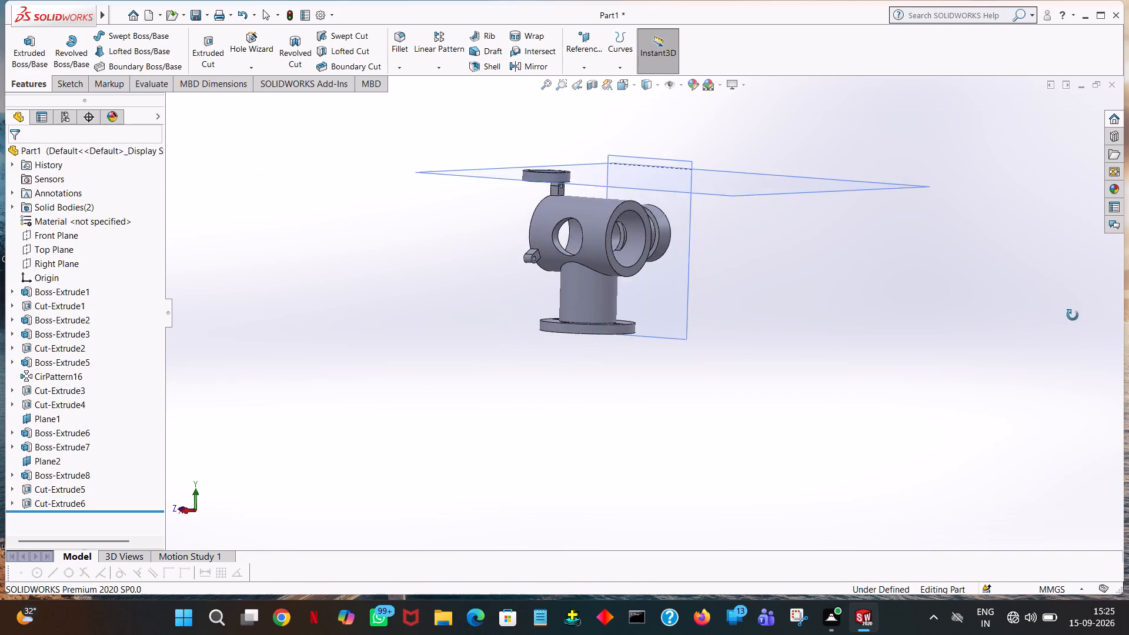
middle_click_drag(1073, 315, 1128, 313)
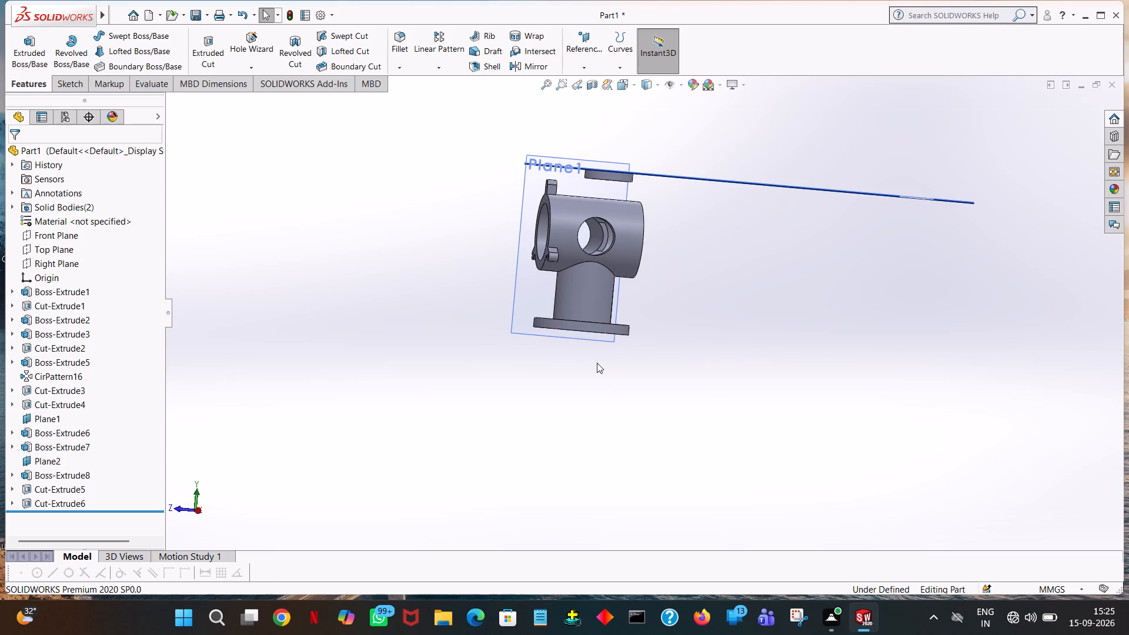
middle_click_drag(599, 366, 702, 385)
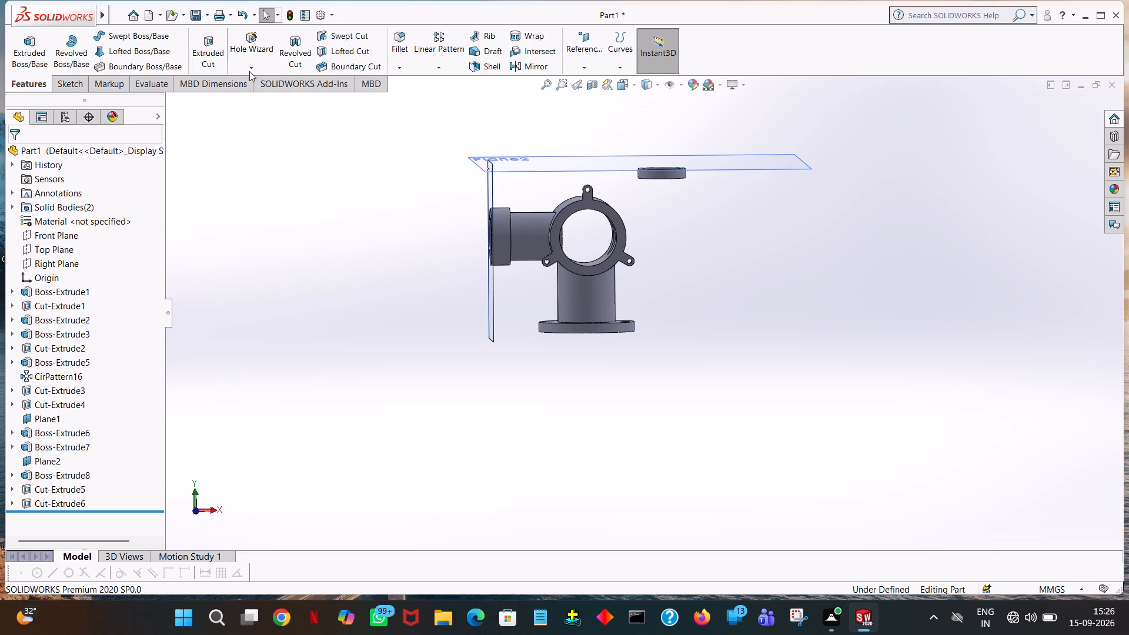
middle_click_drag(756, 317, 729, 313)
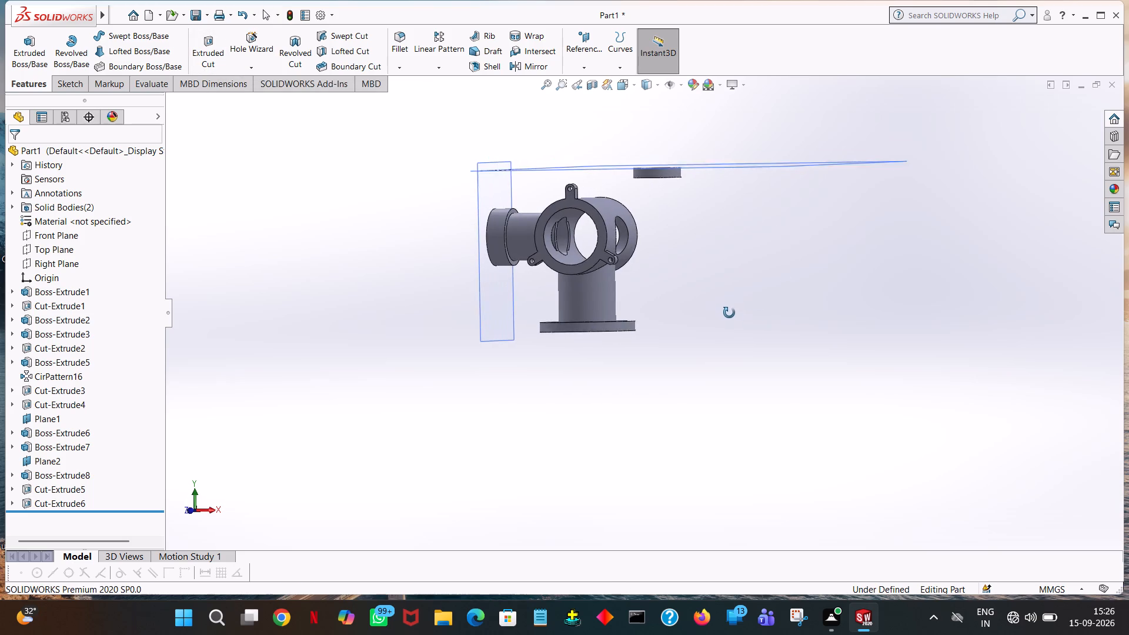
middle_click_drag(729, 313, 741, 330)
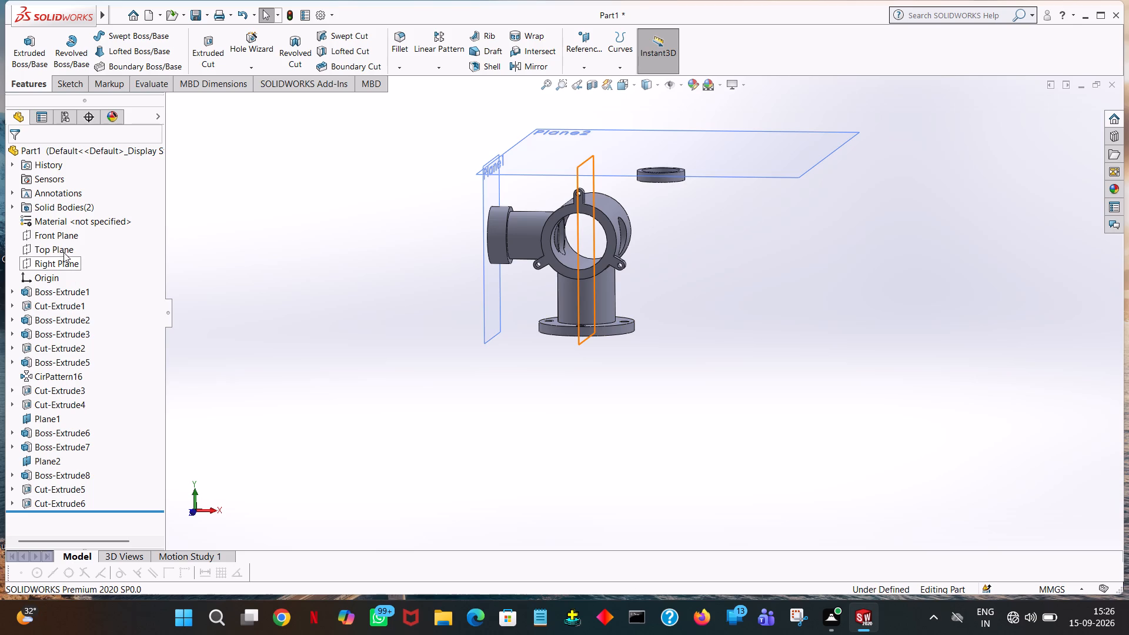
left_click(63, 235)
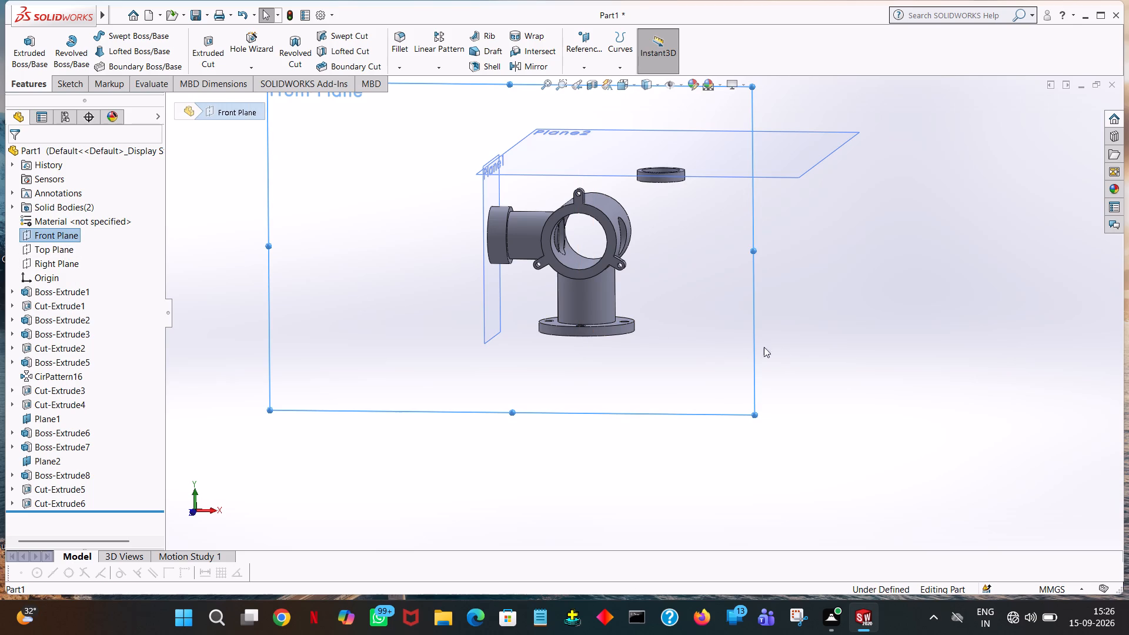
middle_click_drag(926, 369, 819, 375)
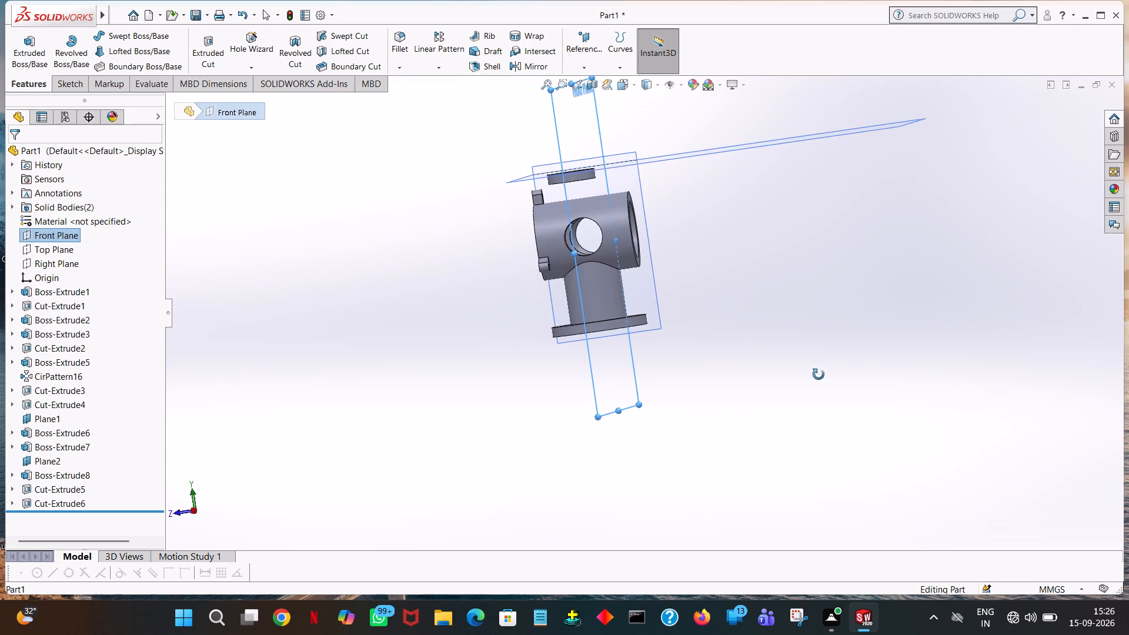
middle_click_drag(819, 375, 912, 360)
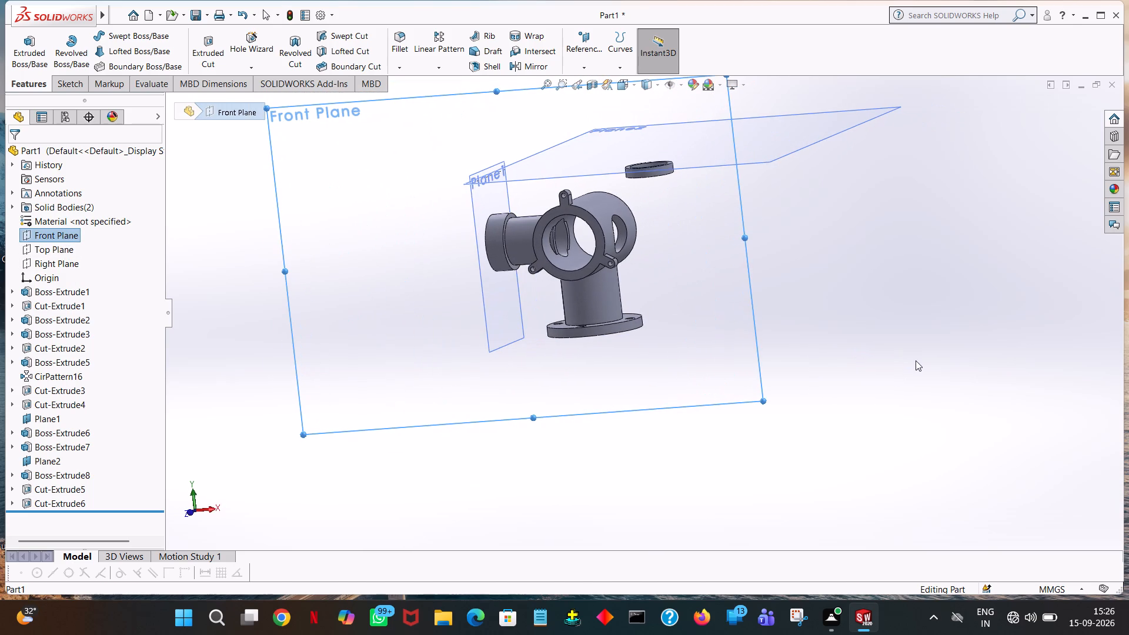
right_click(51, 233)
left_click(65, 222)
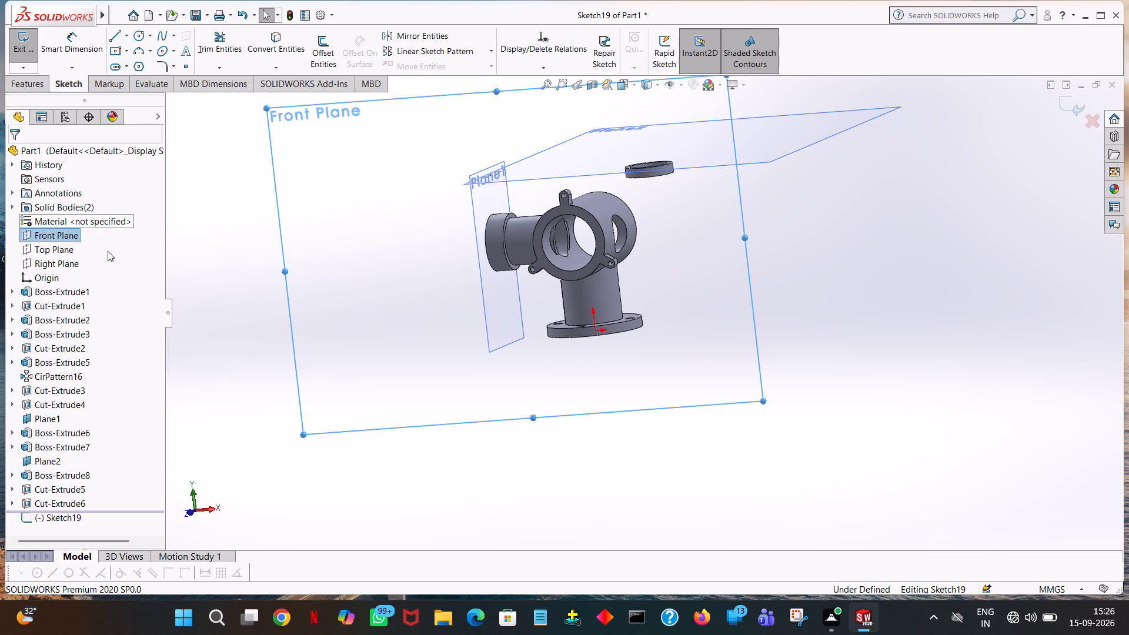
key("space")
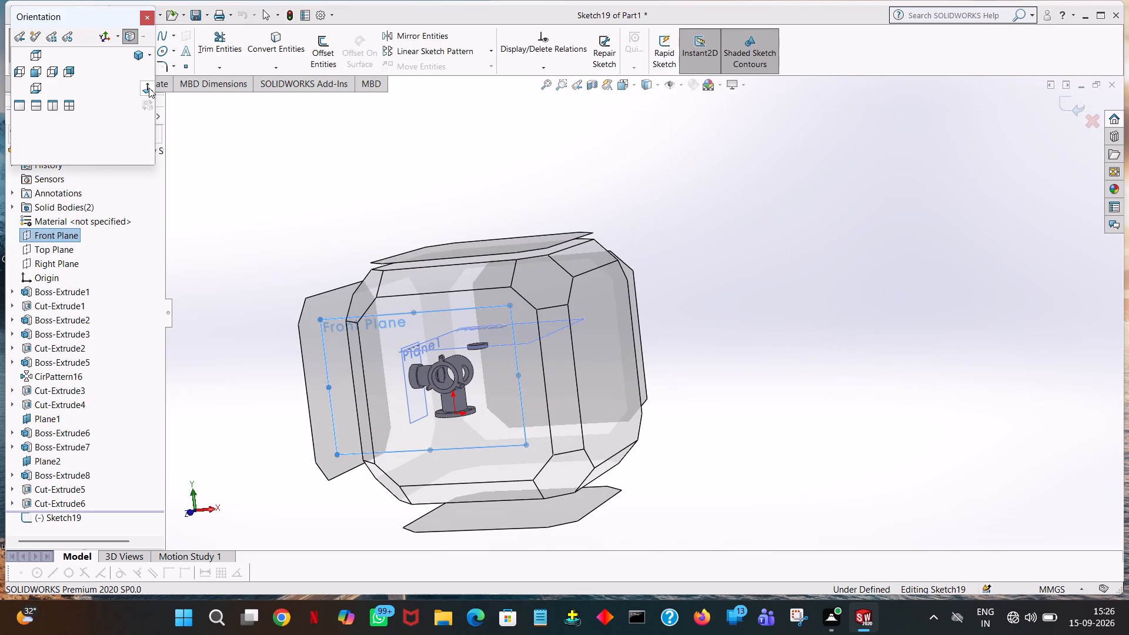
left_click(149, 88)
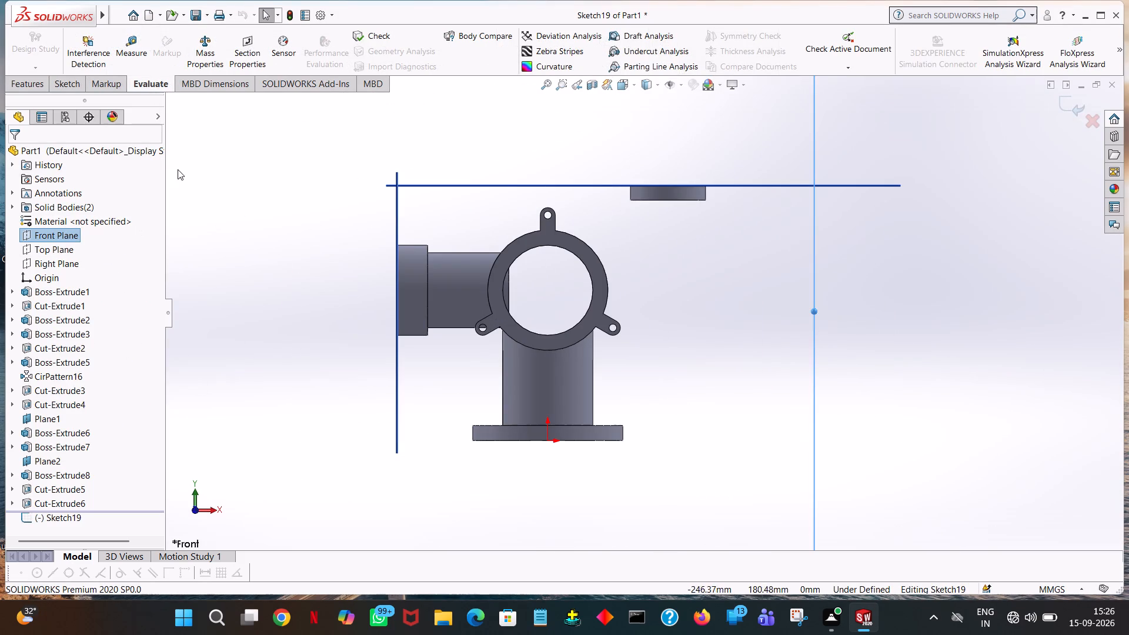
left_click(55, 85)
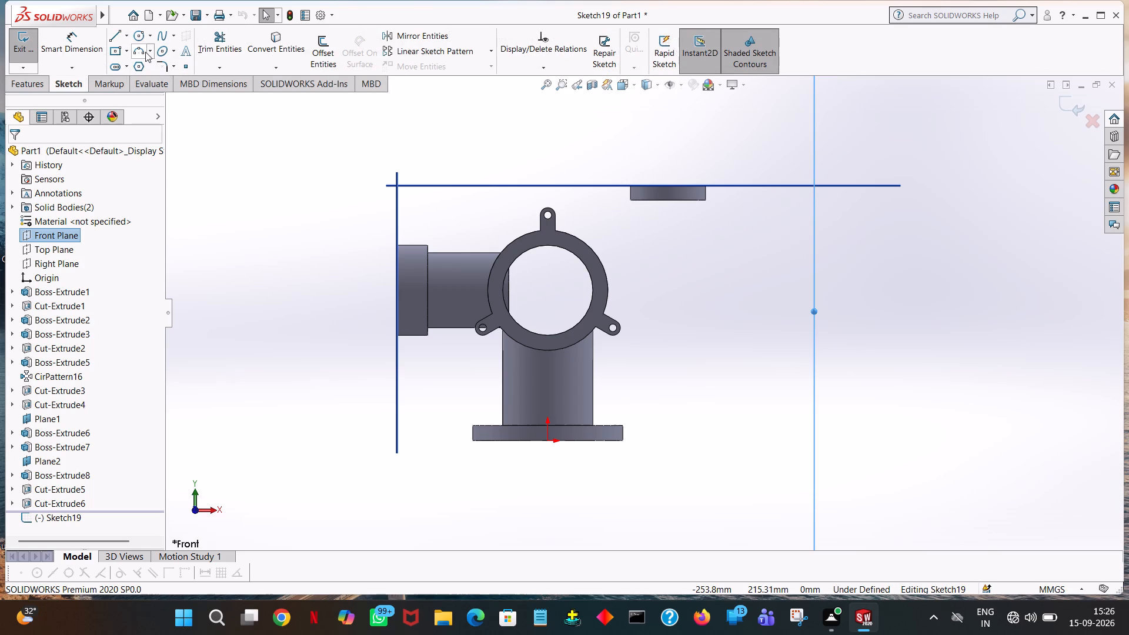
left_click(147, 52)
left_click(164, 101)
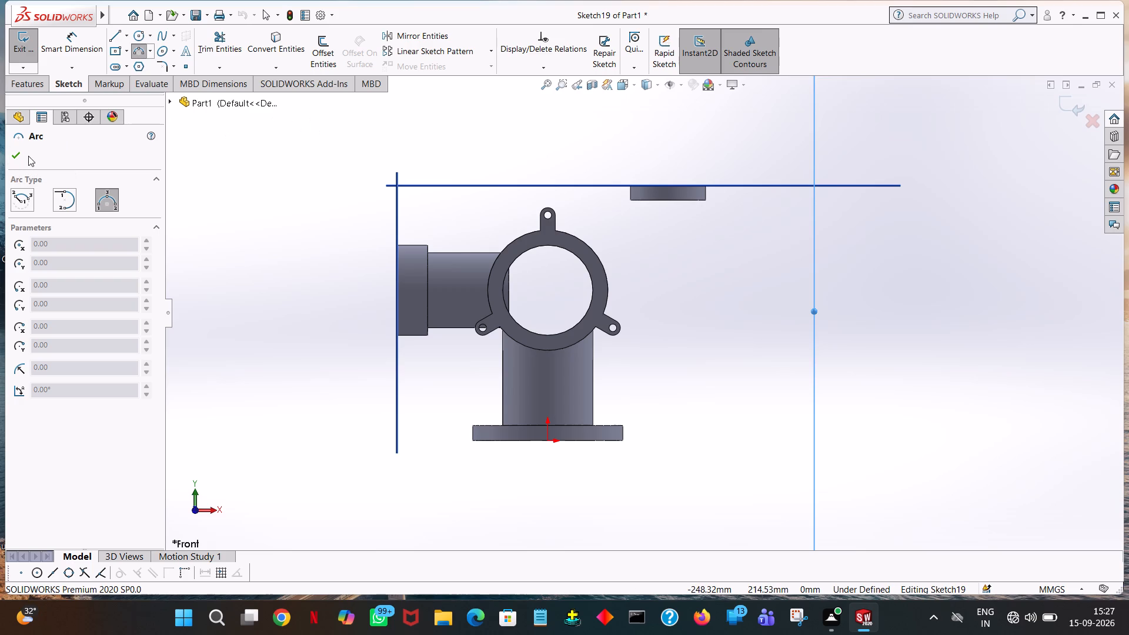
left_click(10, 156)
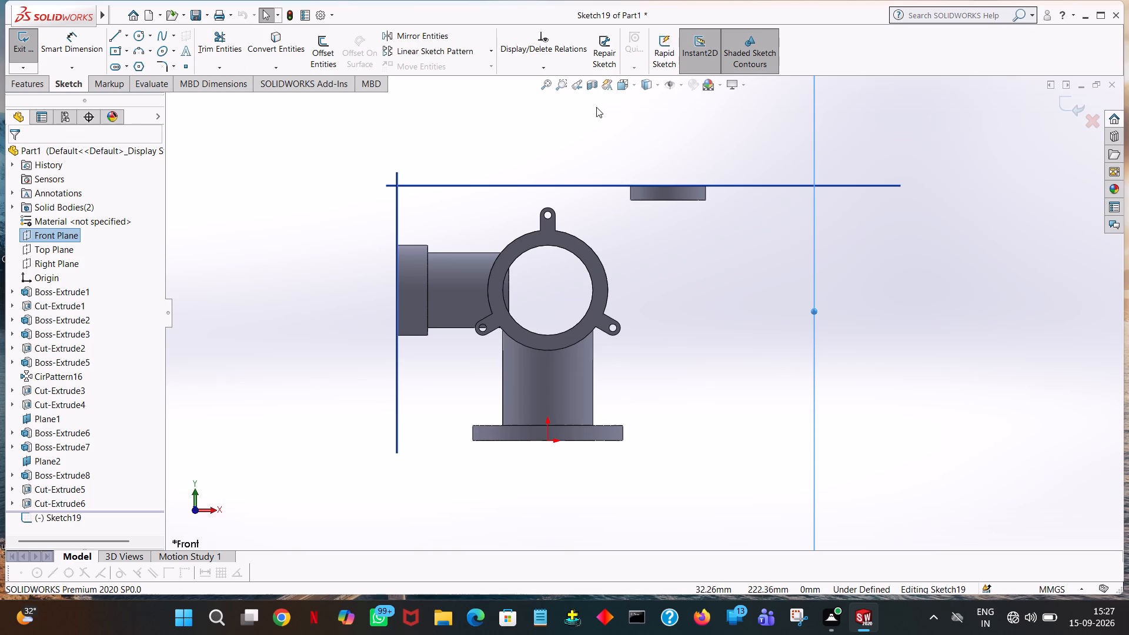
Leave the empty sketch on the Front Plane without drawing anything in it.
middle_click_drag(597, 110, 606, 377)
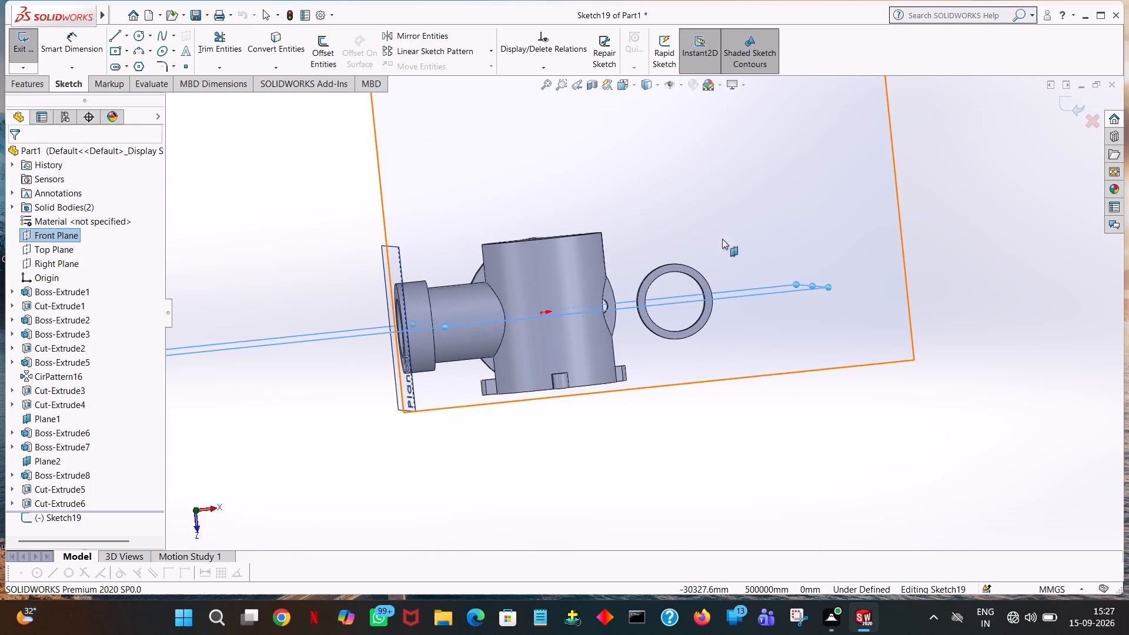
left_click(746, 222)
left_click(693, 268)
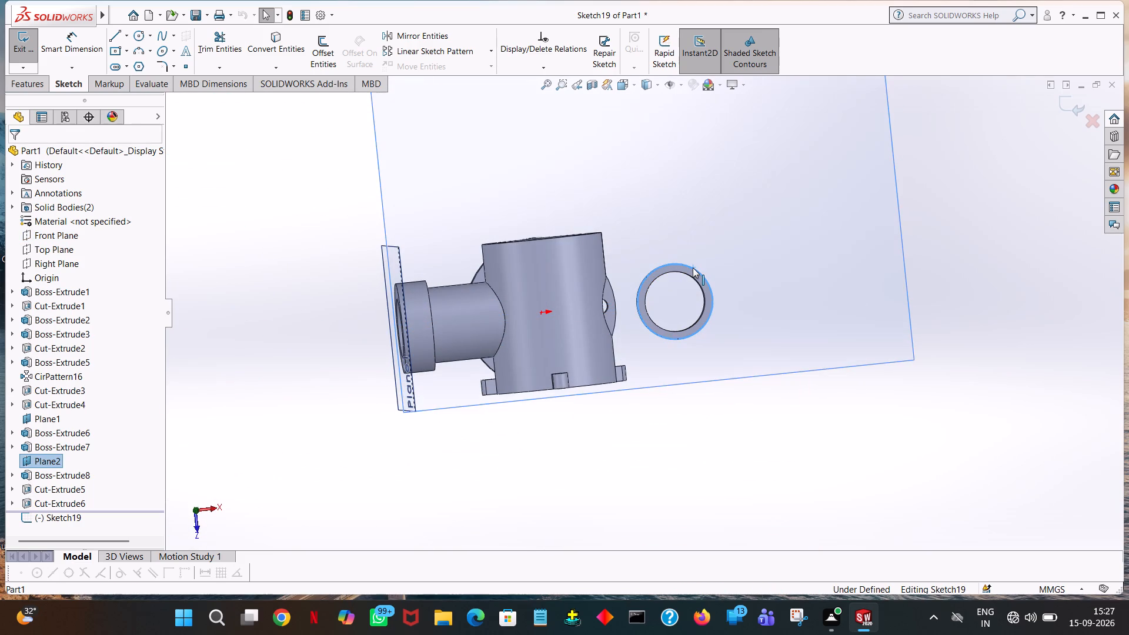
right_click(693, 268)
left_click(688, 266)
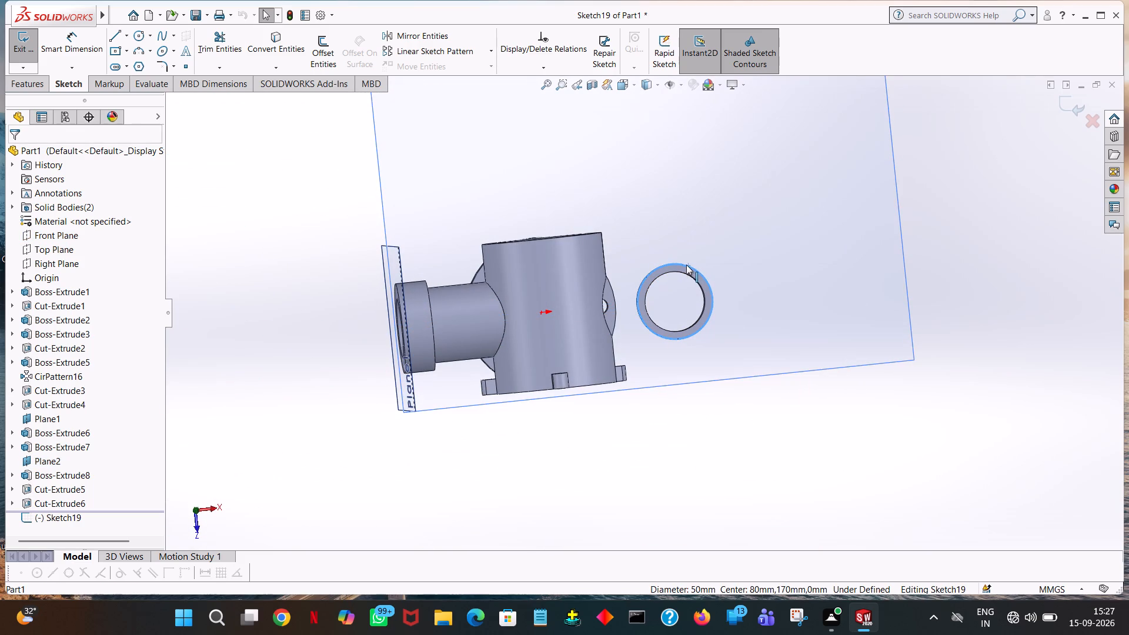
double_click(680, 262)
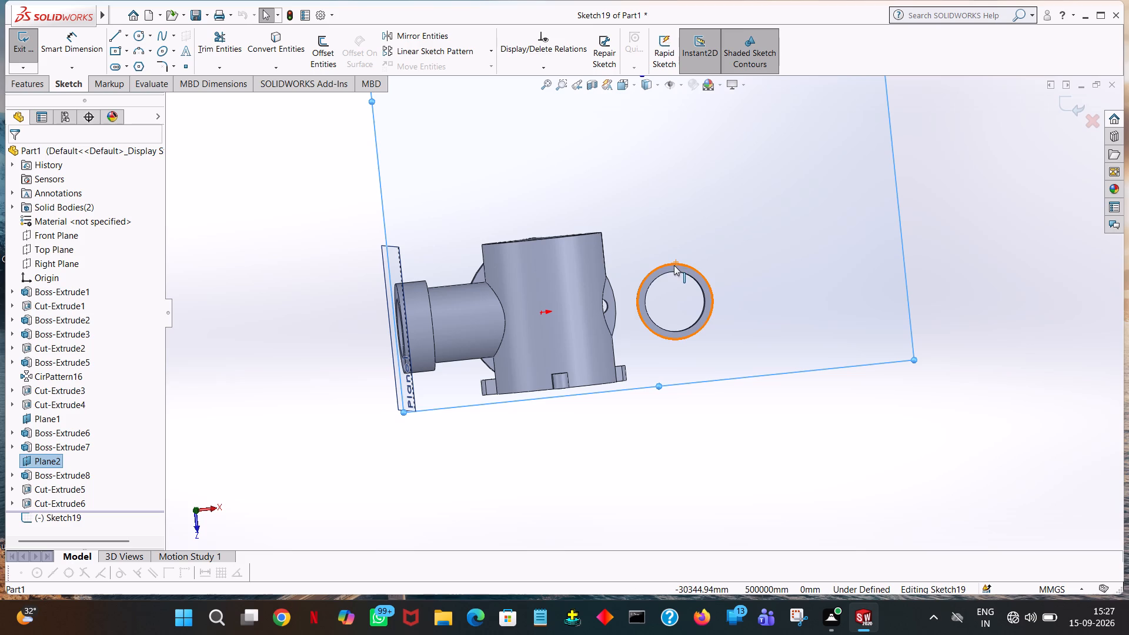
left_click(26, 461)
right_click(26, 461)
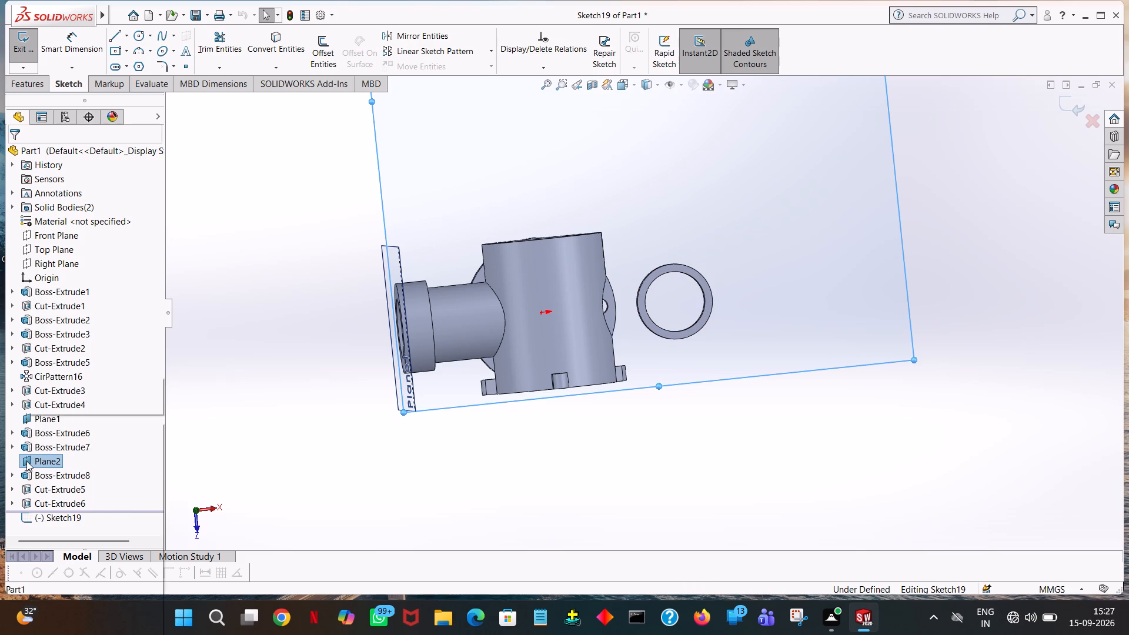
left_click(35, 406)
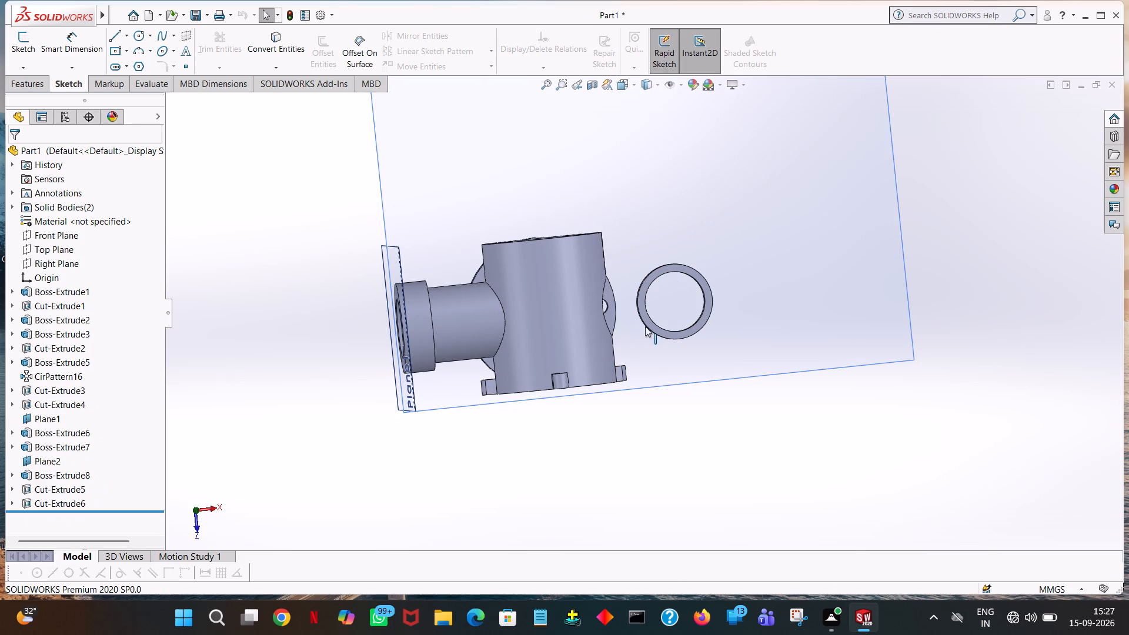
Edit the base sketch of the offset ring, set its outer circle's radius to 30 mm, and exit the sketch.
left_click(673, 263)
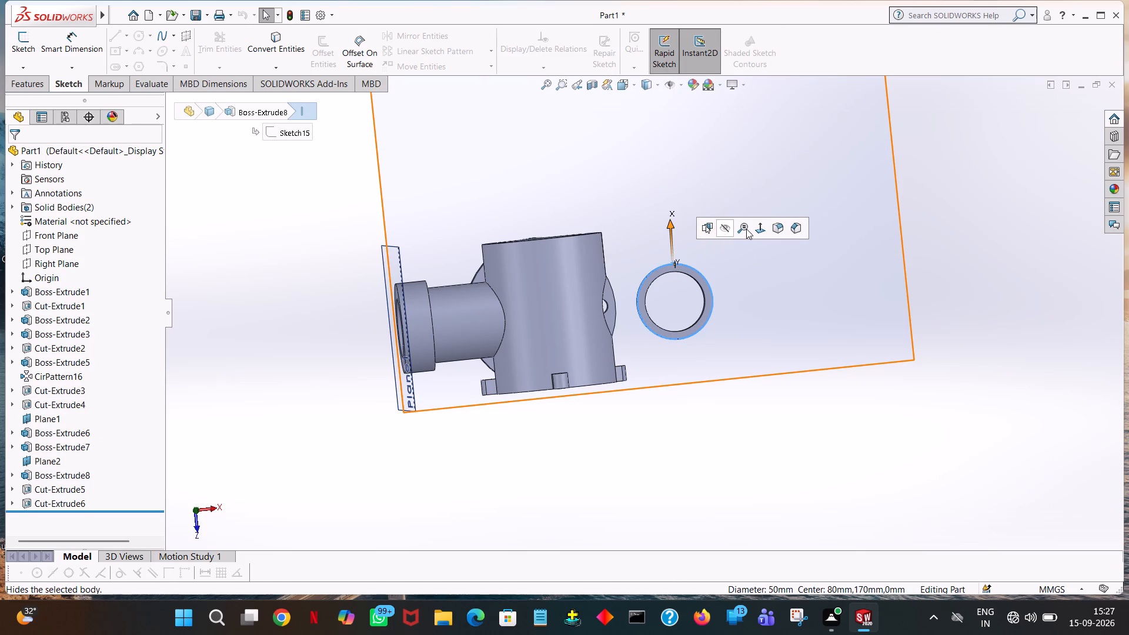
left_click(660, 273)
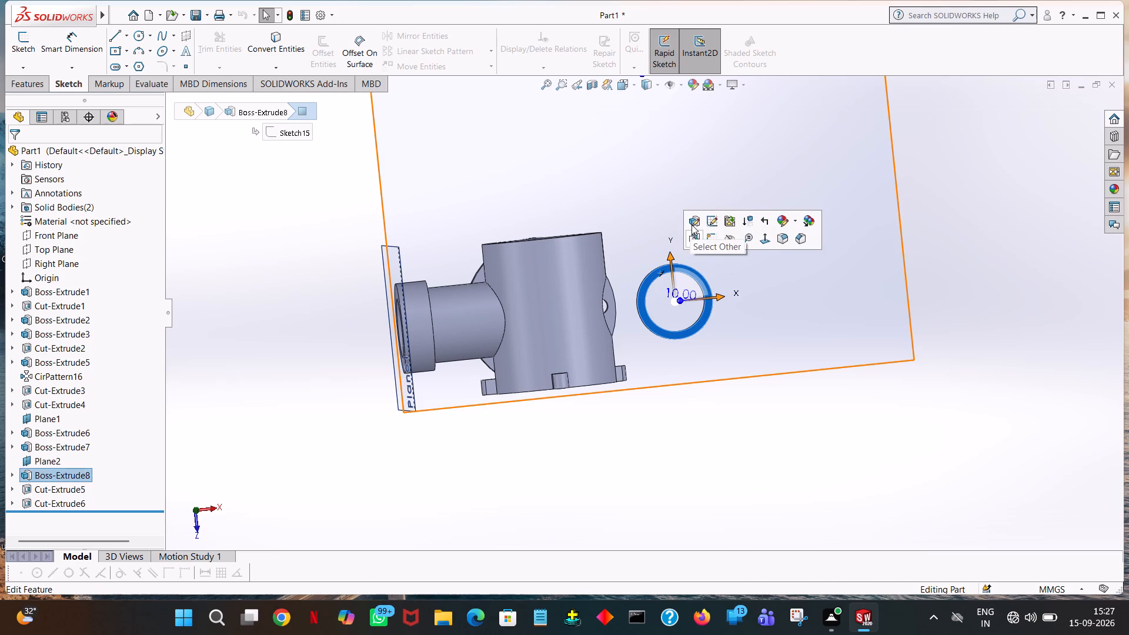
left_click(714, 220)
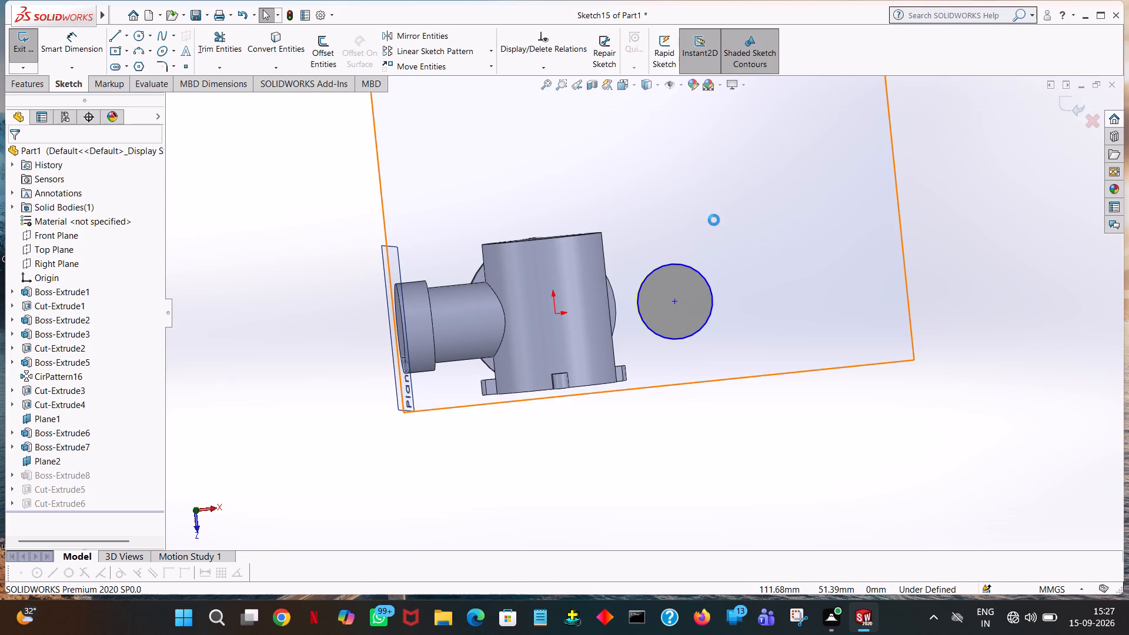
left_click(687, 268)
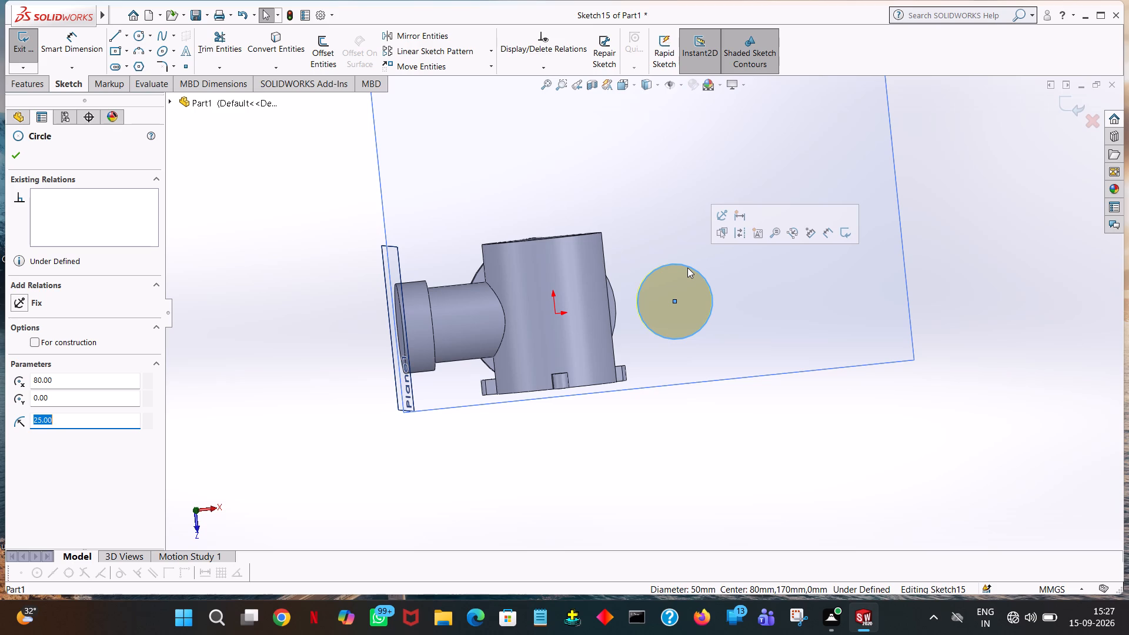
type("30")
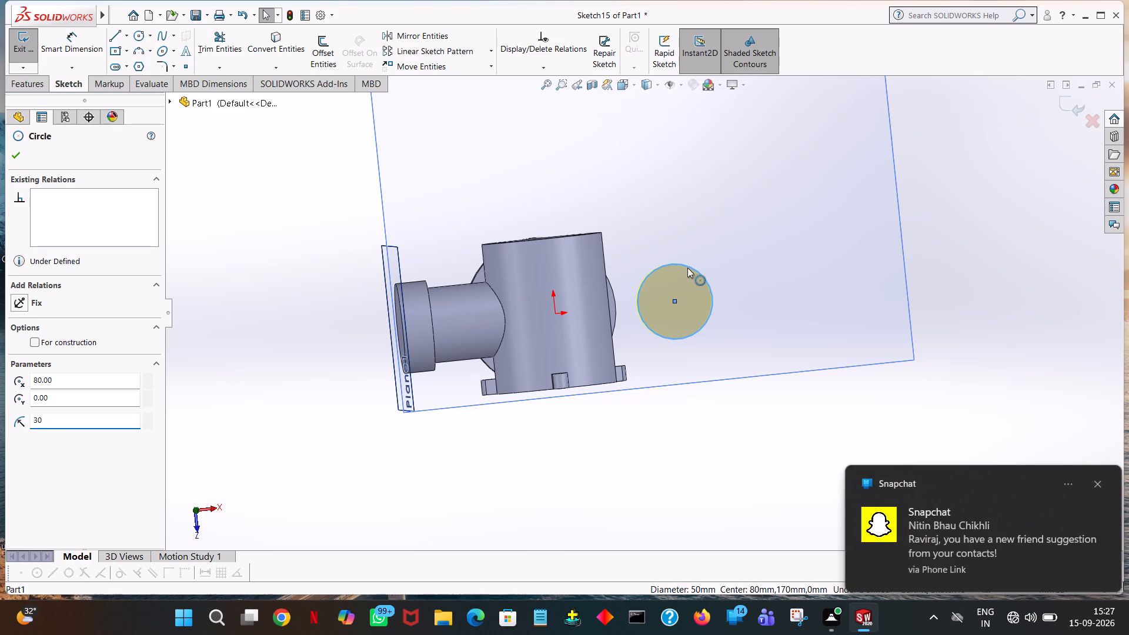
key("Return")
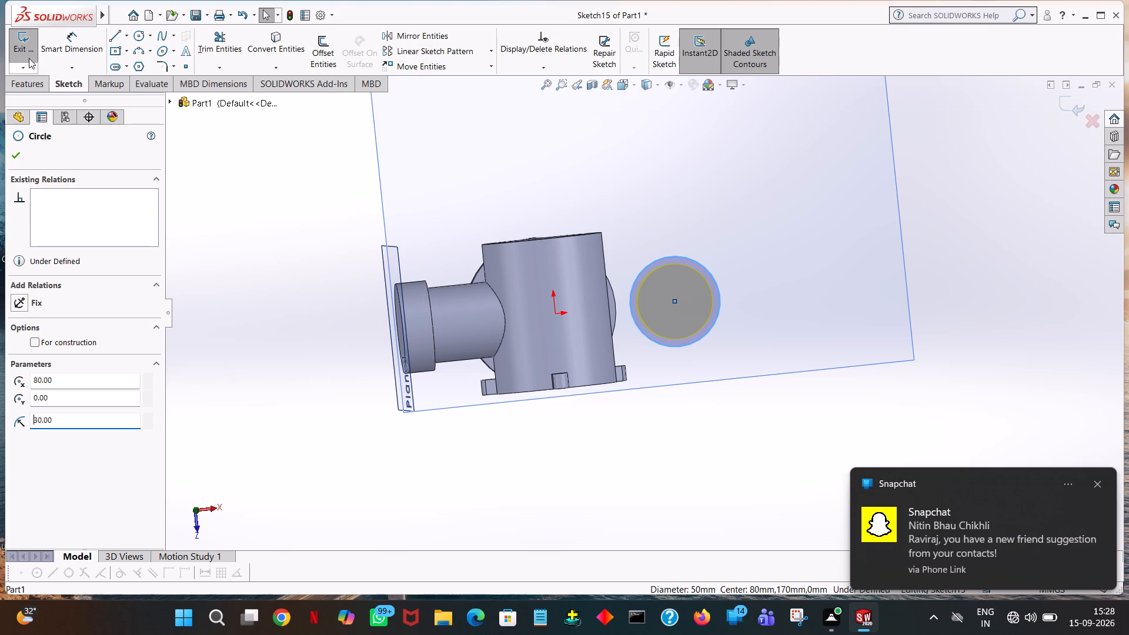
left_click(20, 154)
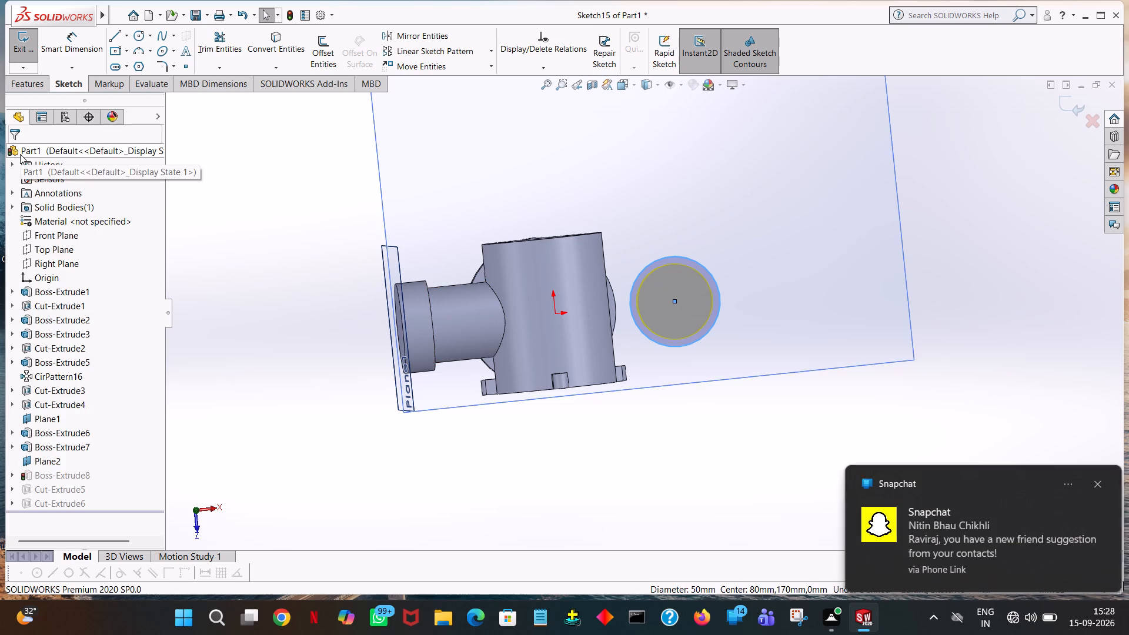
left_click(237, 149)
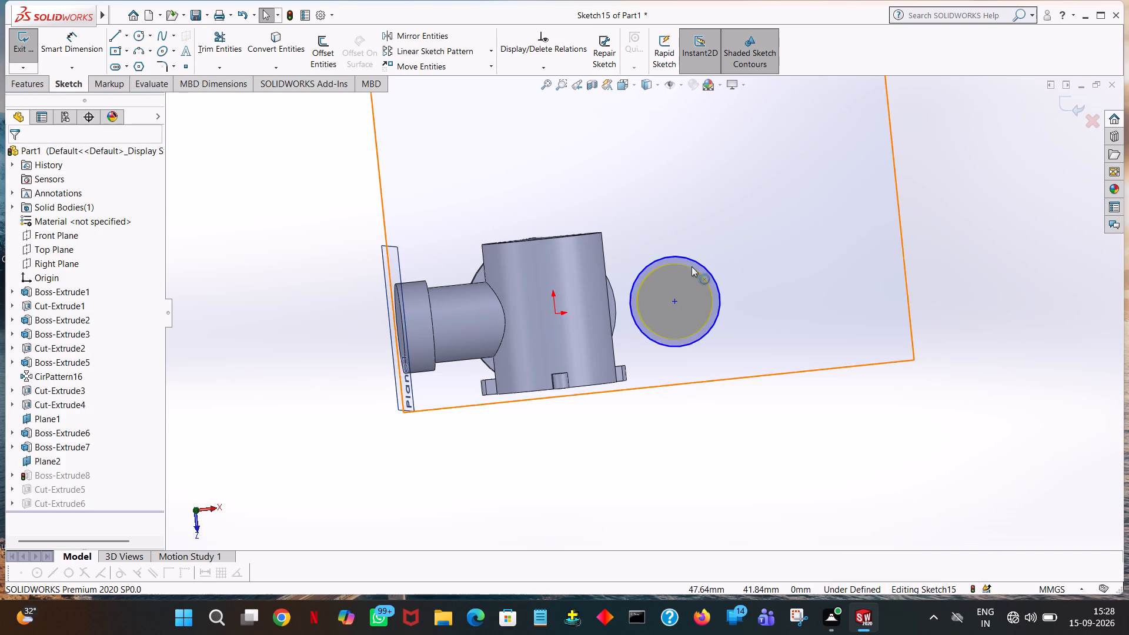
middle_click_drag(744, 443, 730, 215)
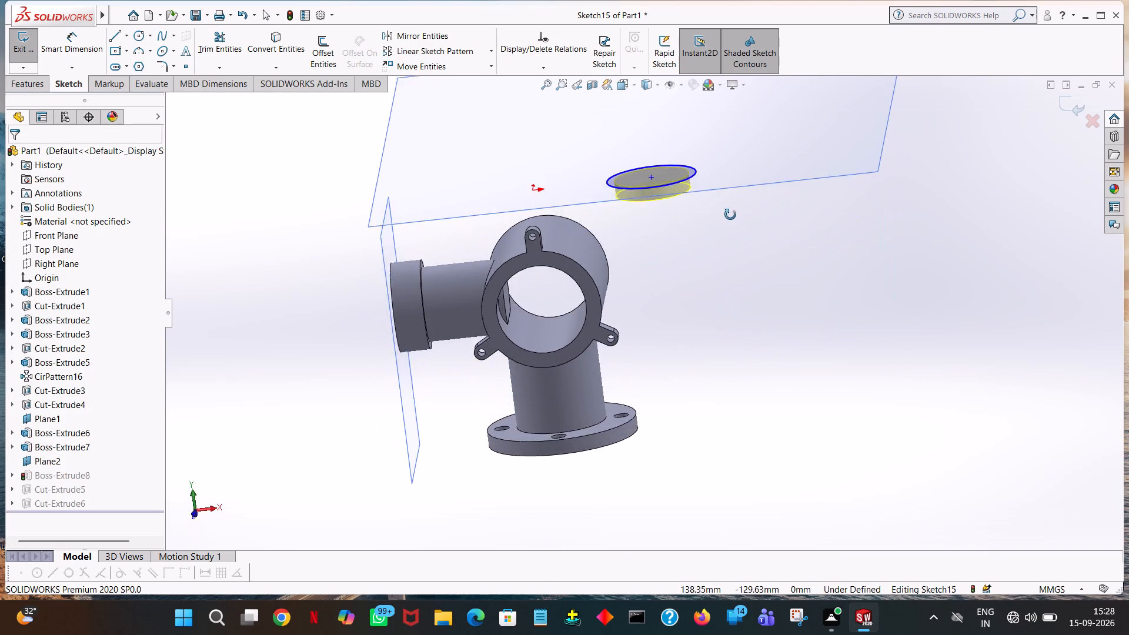
middle_click_drag(730, 215, 770, 415)
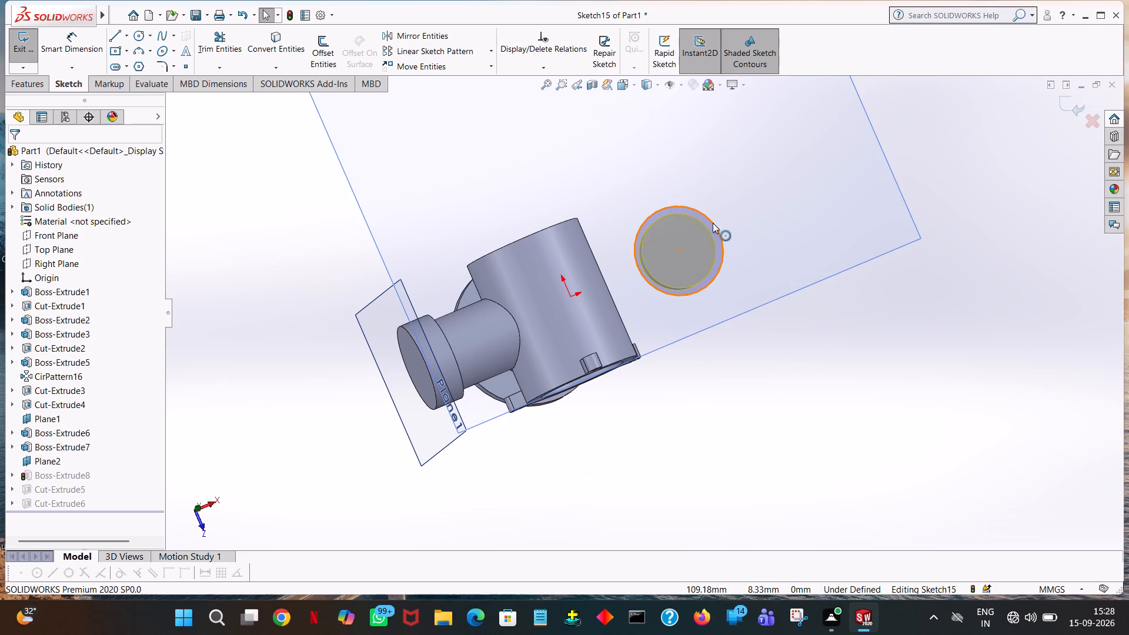
left_click(713, 223)
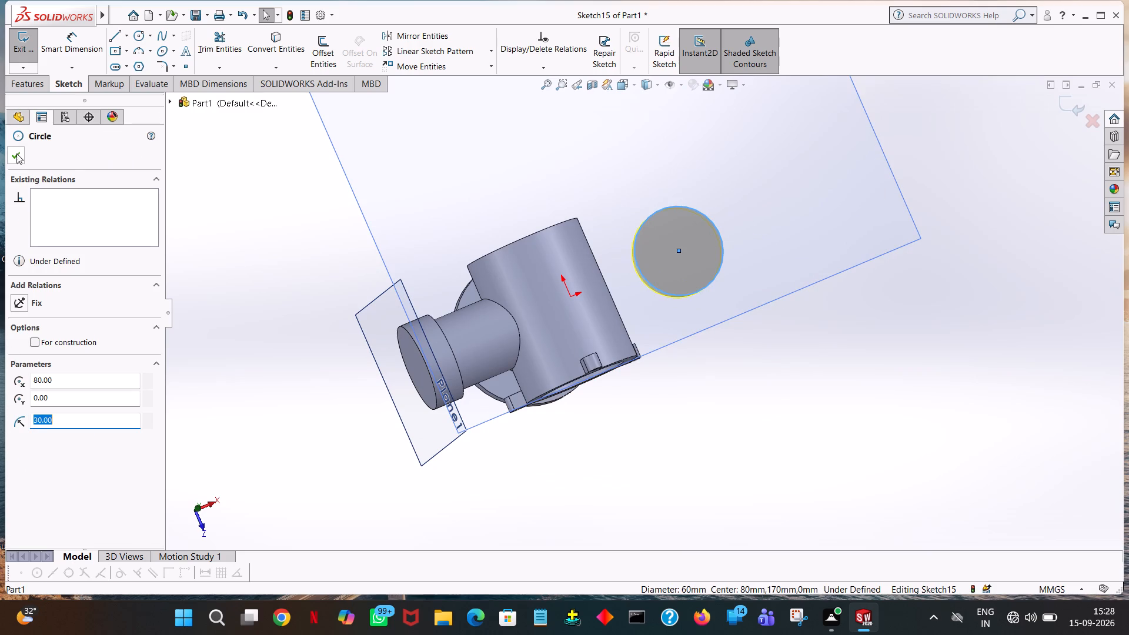
left_click(16, 156)
left_click(740, 415)
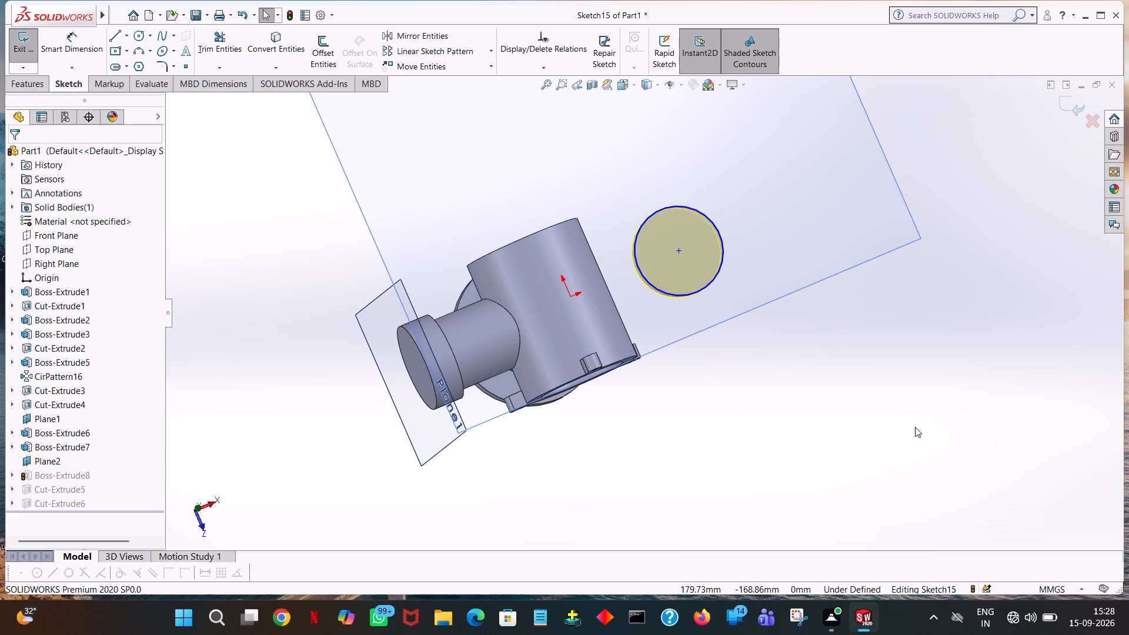
middle_click_drag(913, 428, 876, 306)
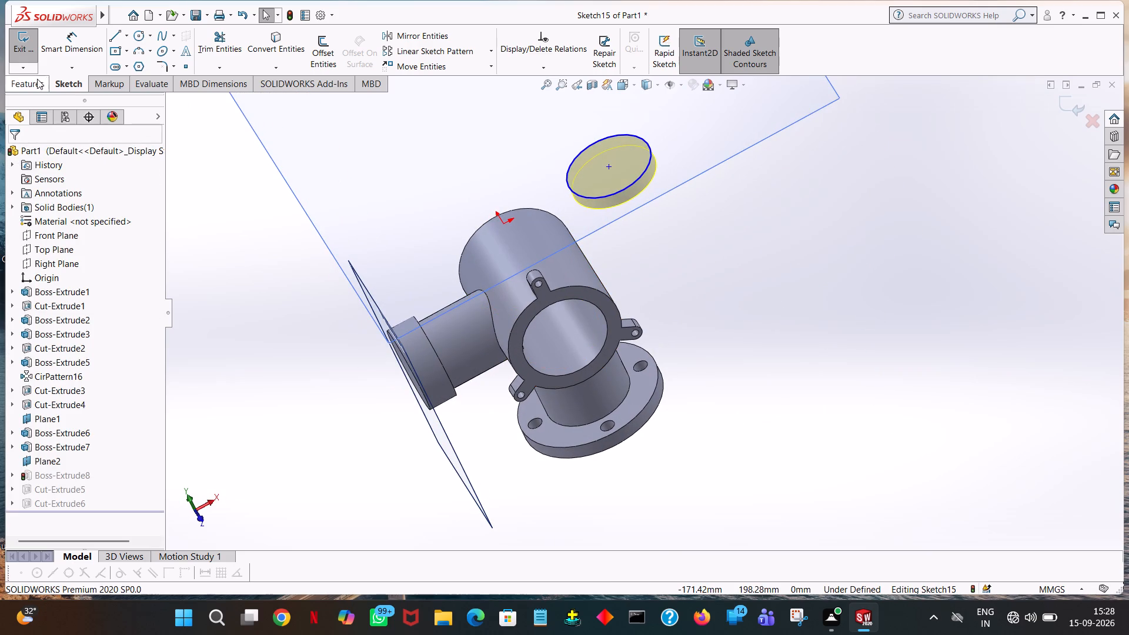
left_click(35, 83)
left_click(59, 81)
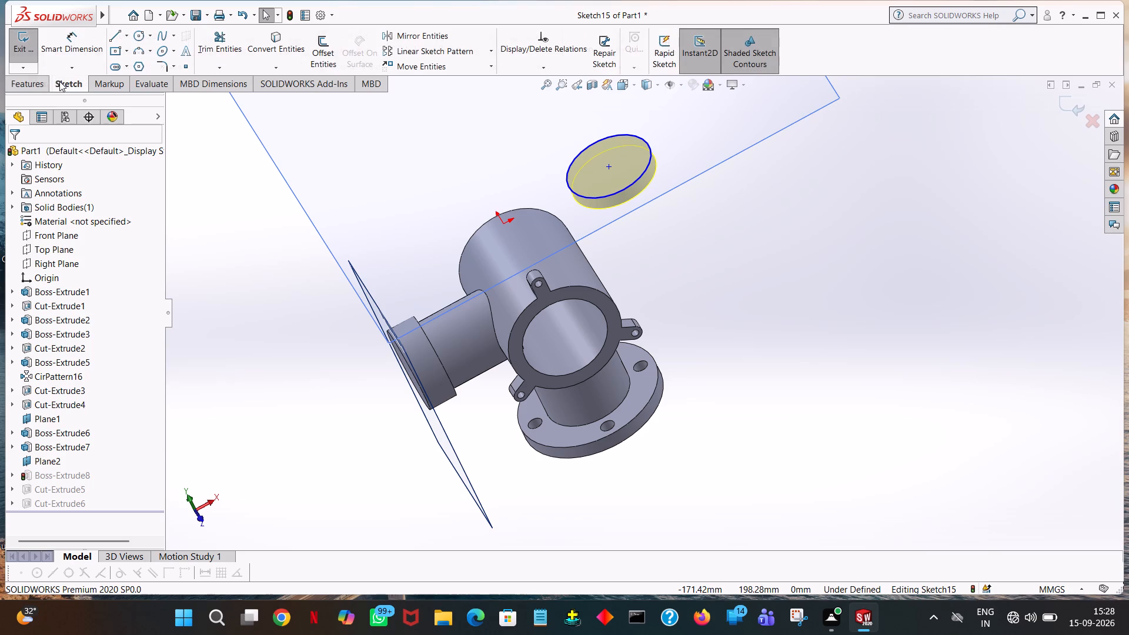
left_click(44, 81)
left_click(61, 79)
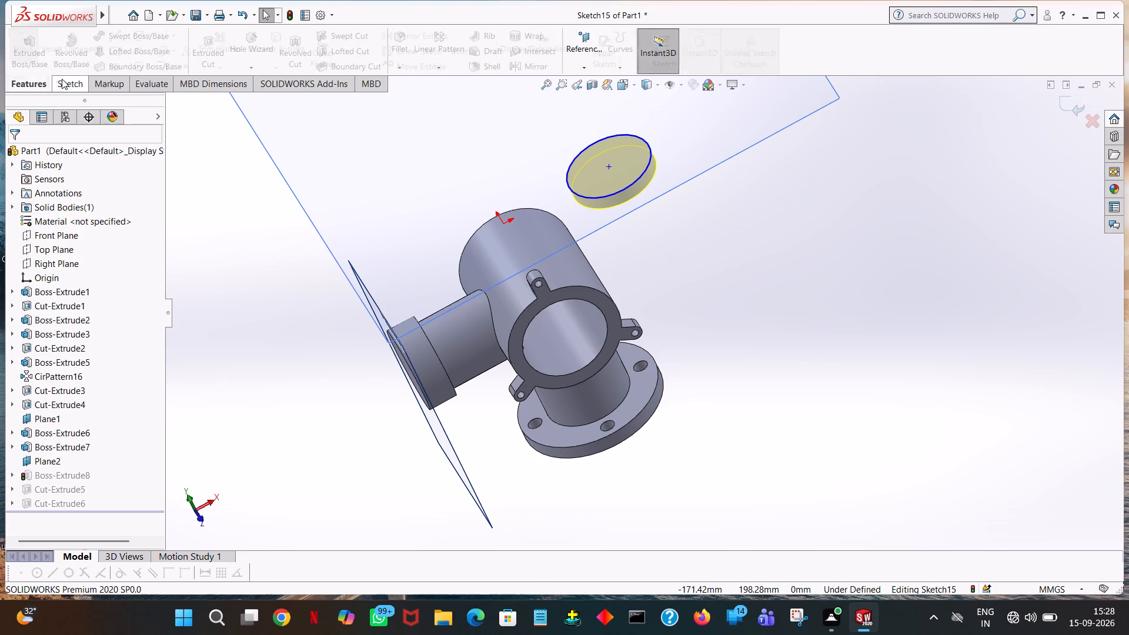
left_click(24, 39)
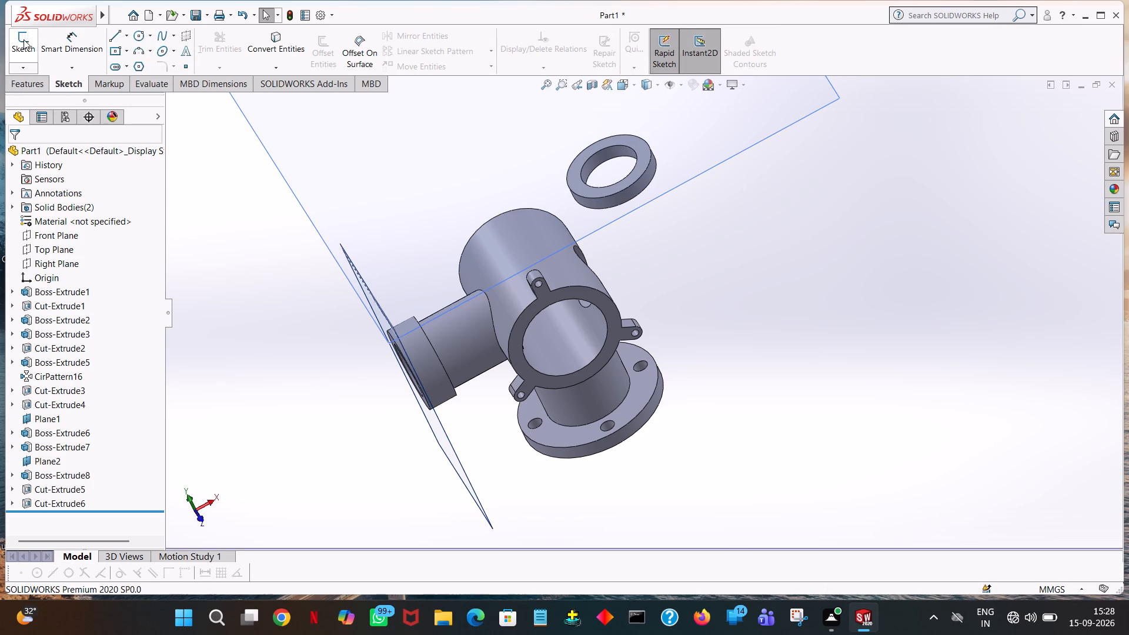
Reopen the offset ring's base sketch to check the outer circle's radius, and exit it again.
left_click(575, 183)
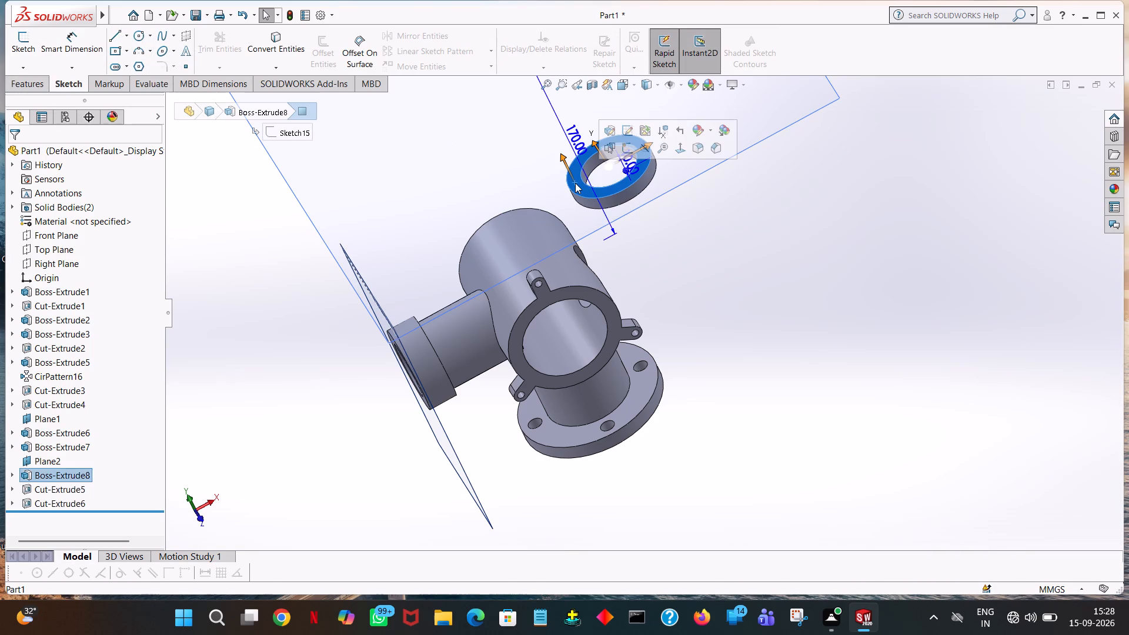
left_click(626, 135)
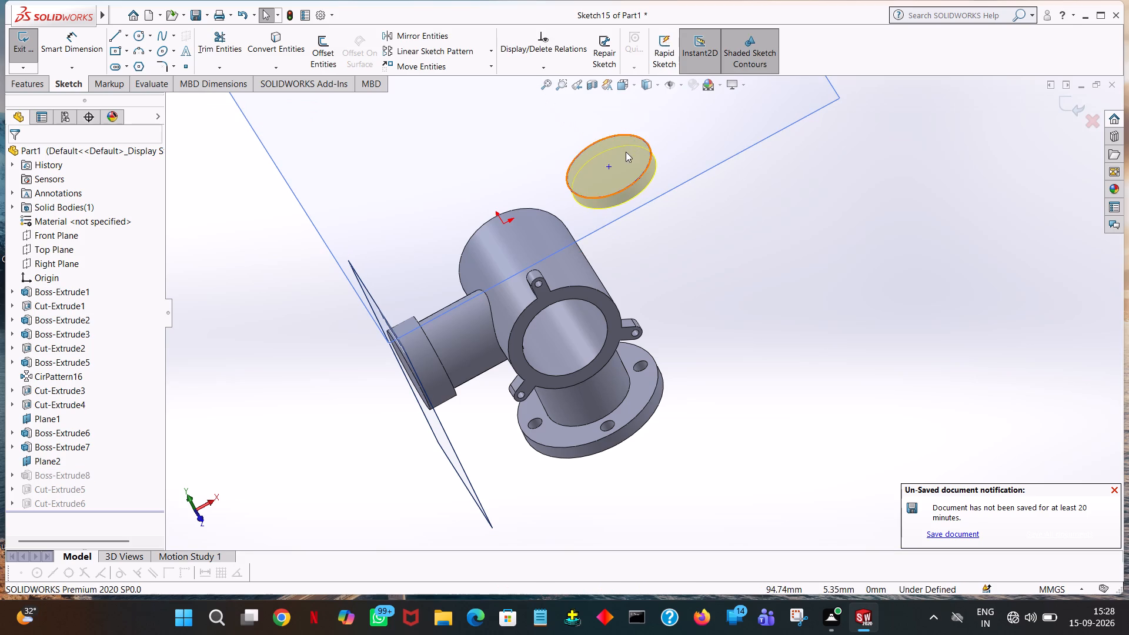
left_click(637, 138)
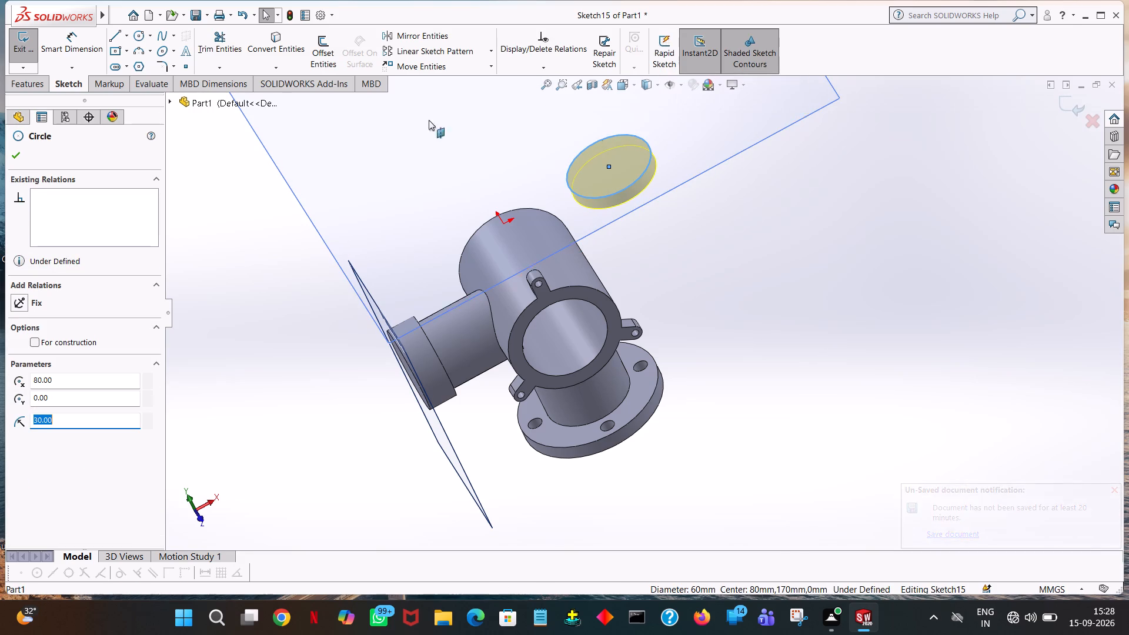
left_click(11, 162)
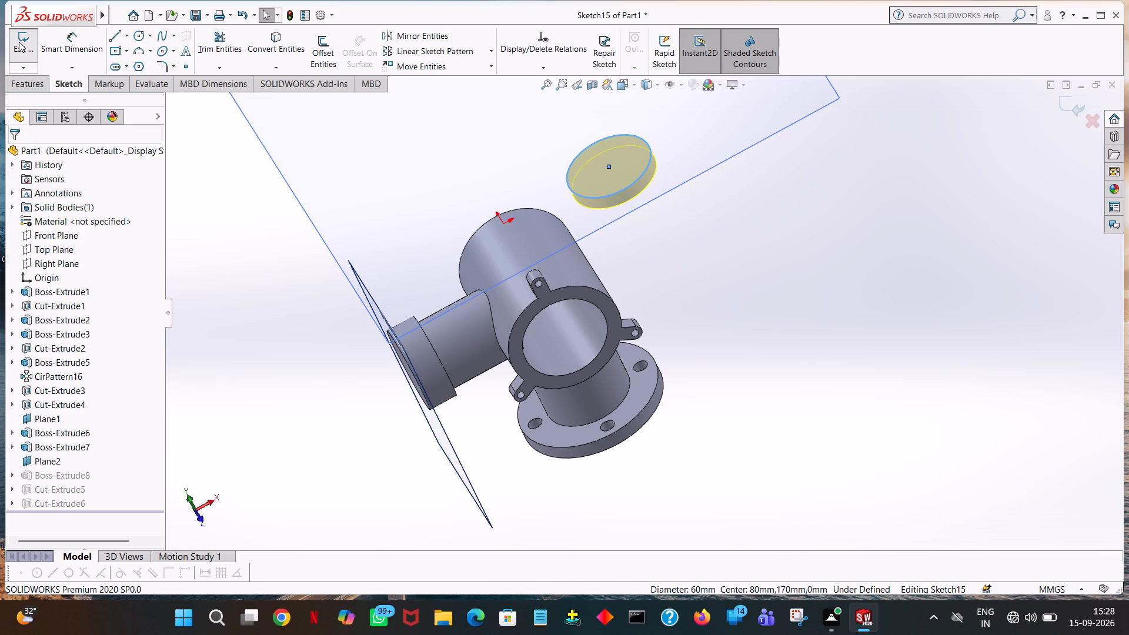
left_click(19, 42)
Select the Front Plane and orient the view normal to it.
left_click(769, 331)
middle_click_drag(763, 314, 814, 180)
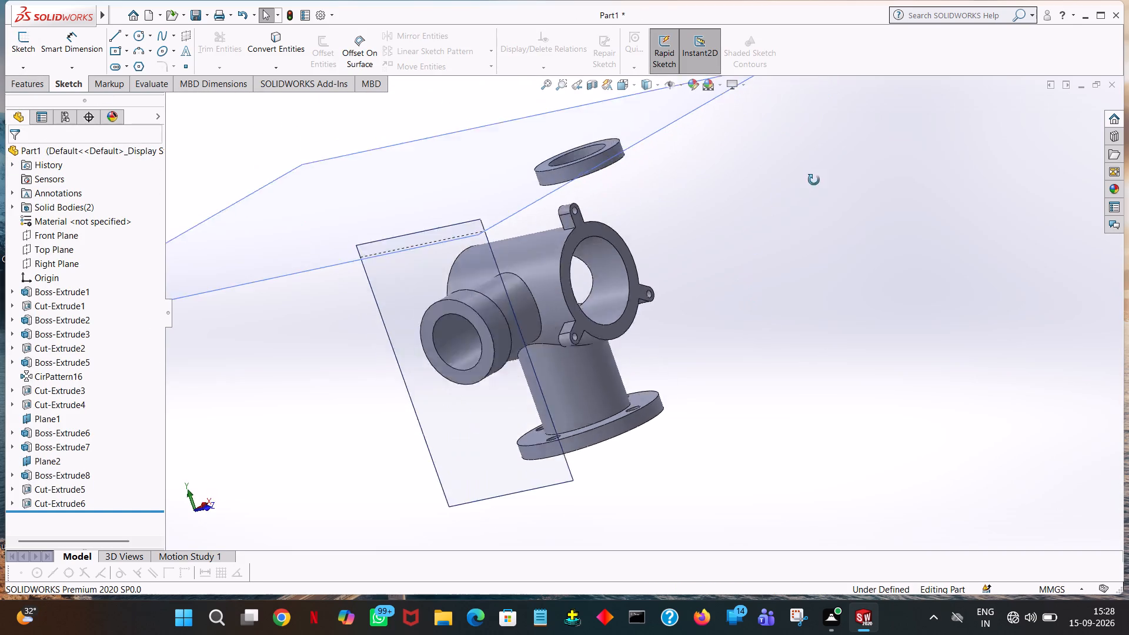
middle_click_drag(814, 180, 689, 152)
middle_click_drag(674, 106, 674, 101)
middle_click(674, 100)
middle_click_drag(683, 112, 722, 293)
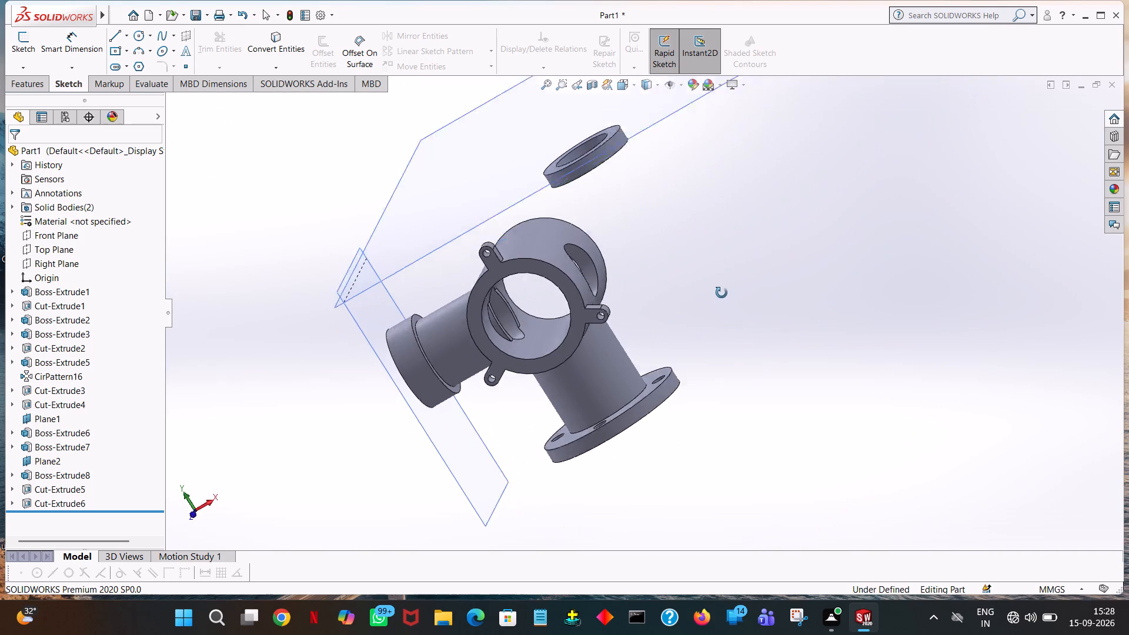
middle_click_drag(722, 293, 737, 230)
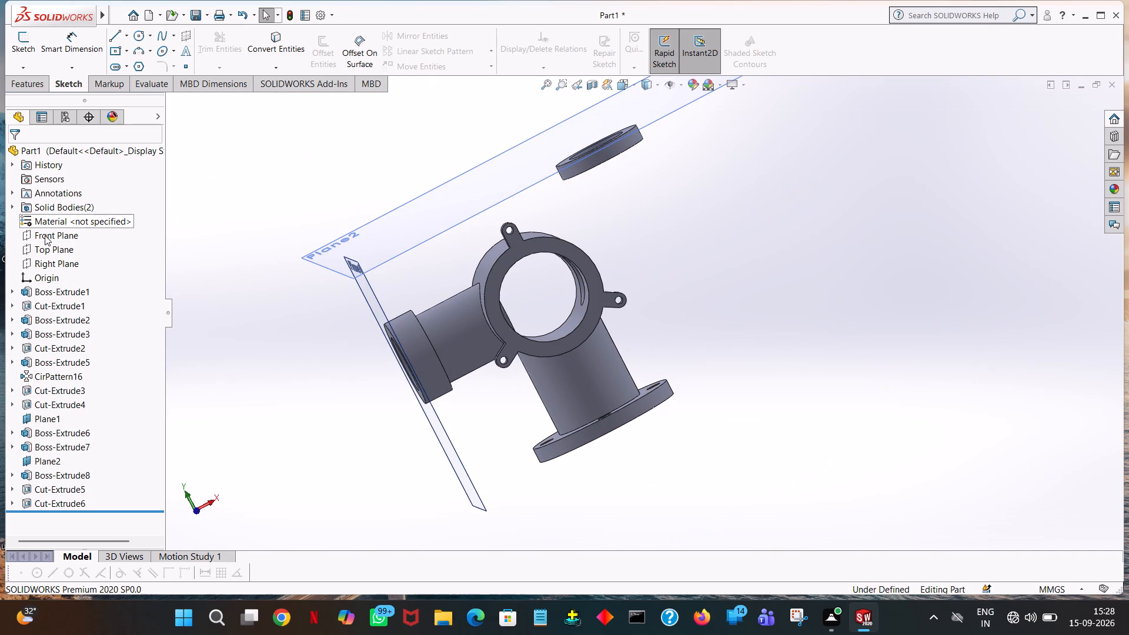
key("space")
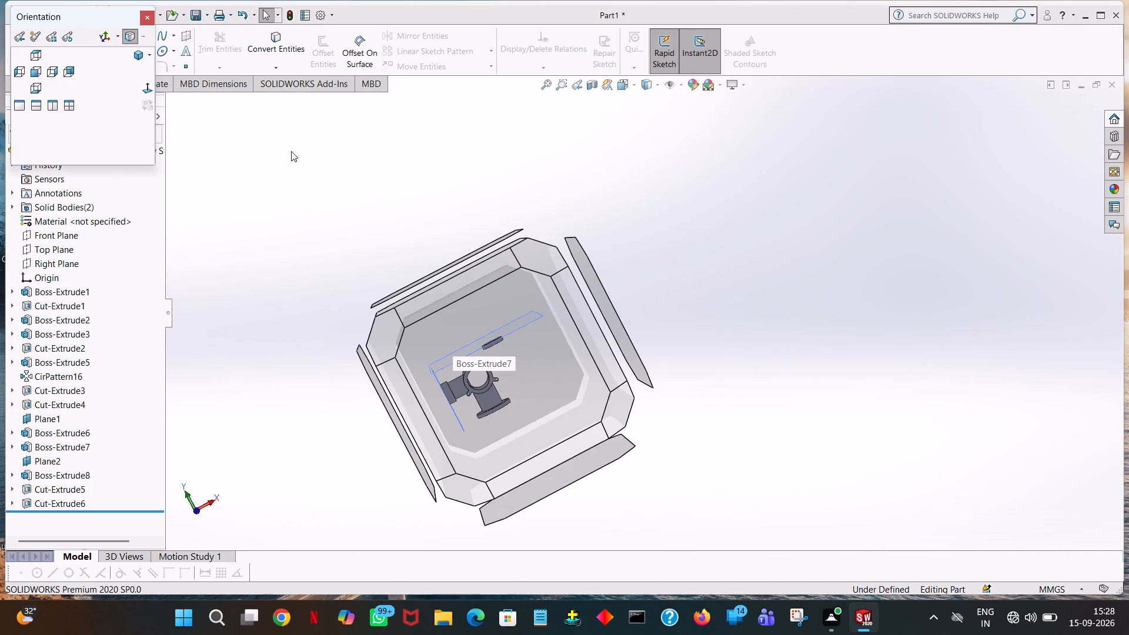
left_click(145, 91)
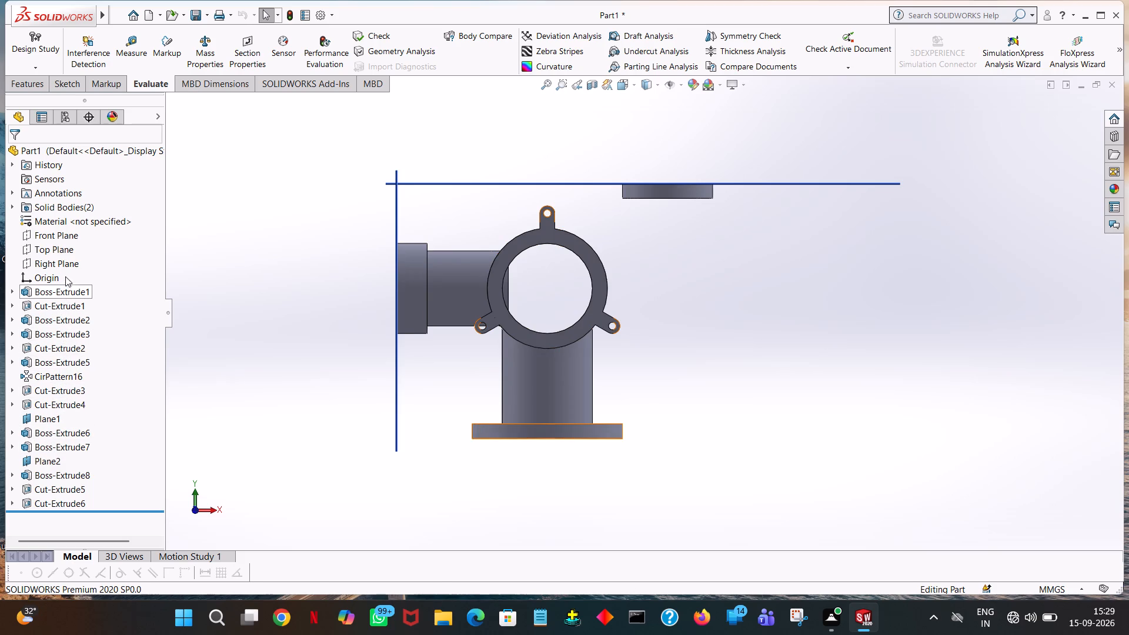
left_click(65, 236)
middle_click_drag(810, 348, 771, 356)
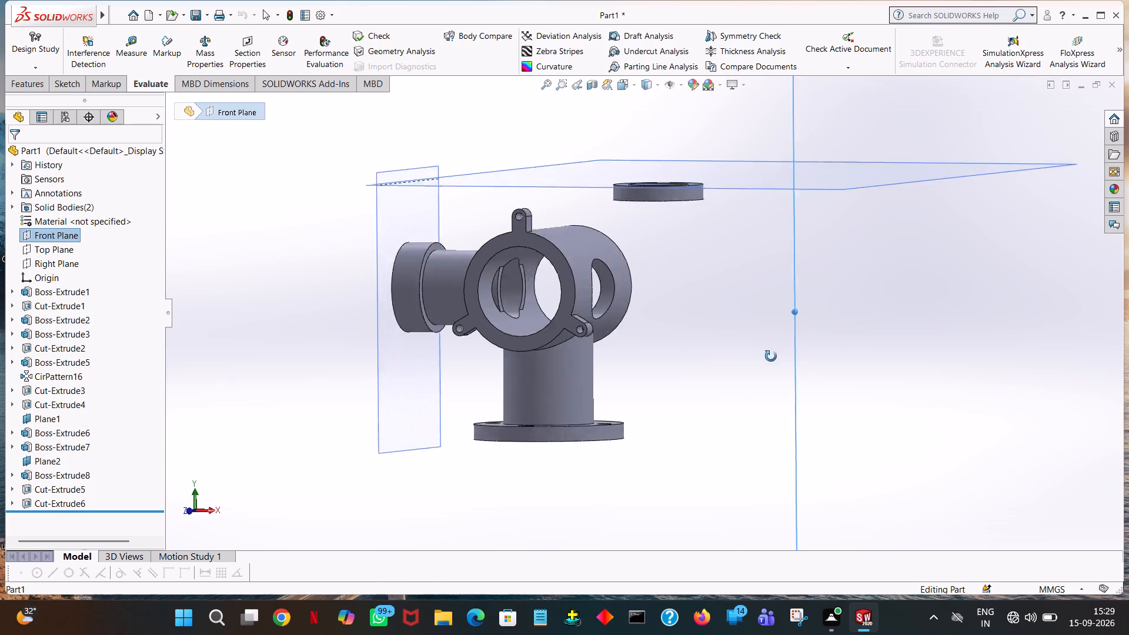
middle_click_drag(771, 356, 812, 353)
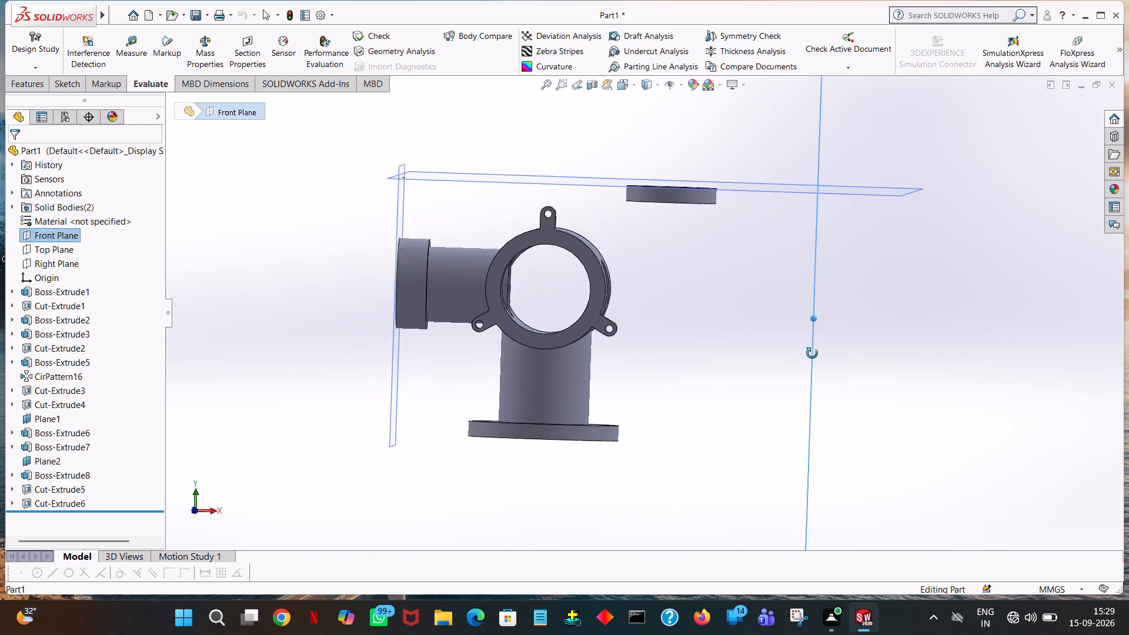
middle_click_drag(812, 353, 792, 352)
key("space")
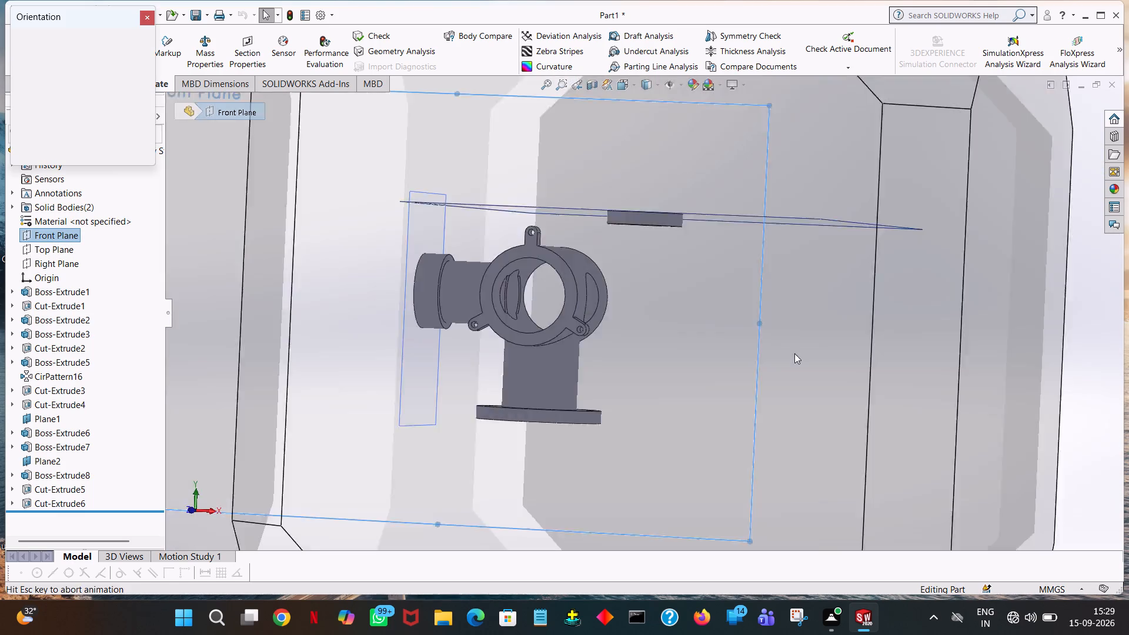
left_click(142, 85)
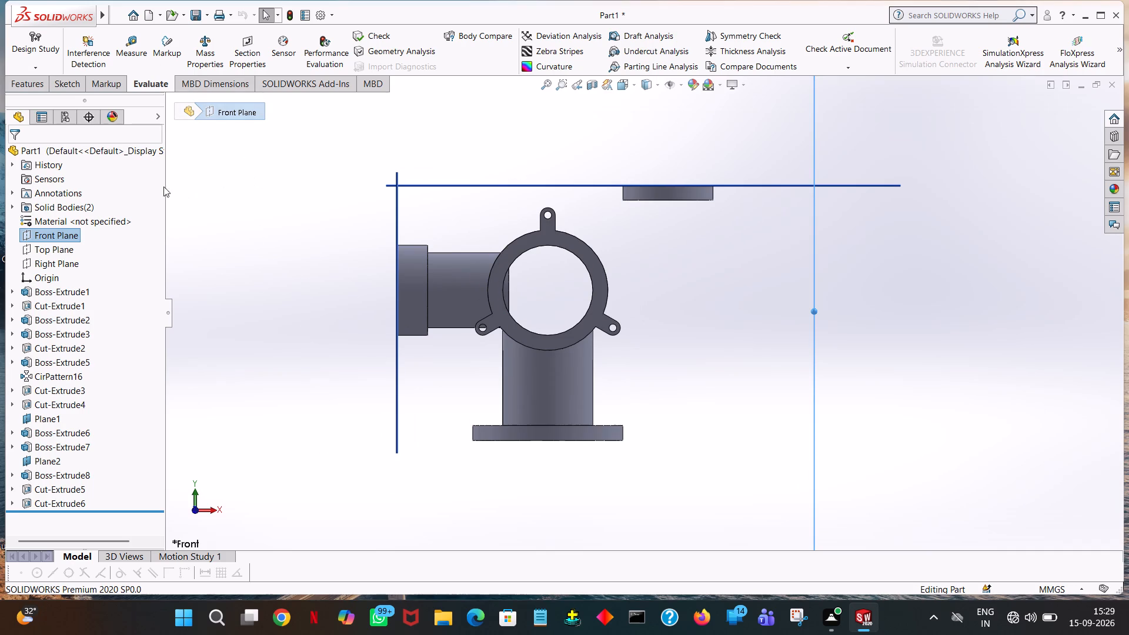
Start a sketch on the Front Plane and draw a 5 mm horizontal line inward from the offset ring's lower left corner.
left_click(65, 78)
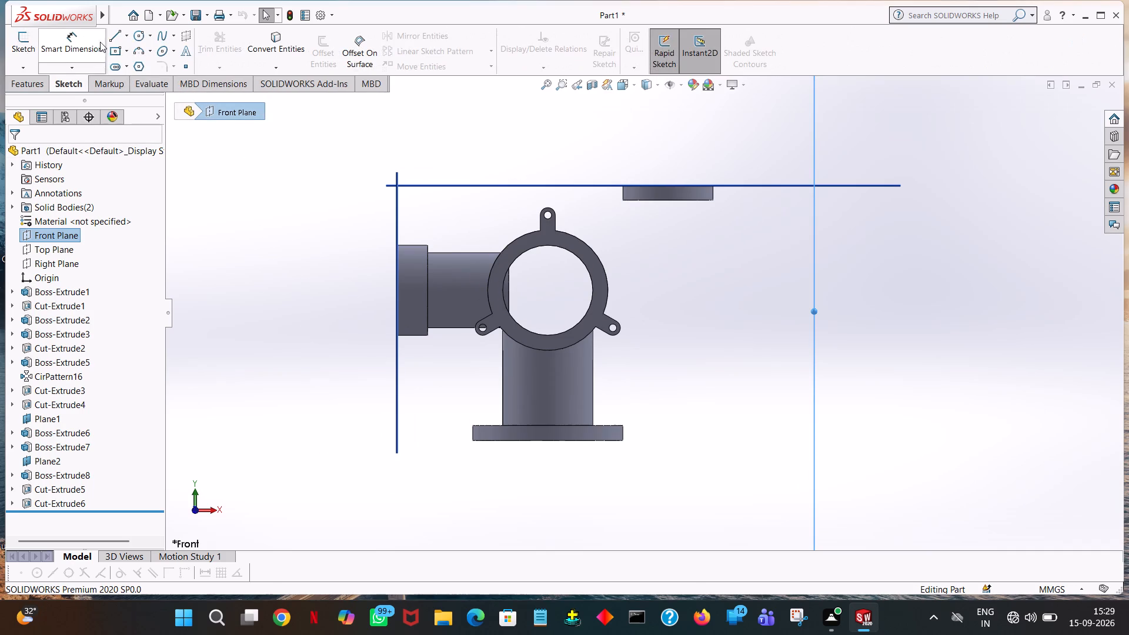
left_click(118, 36)
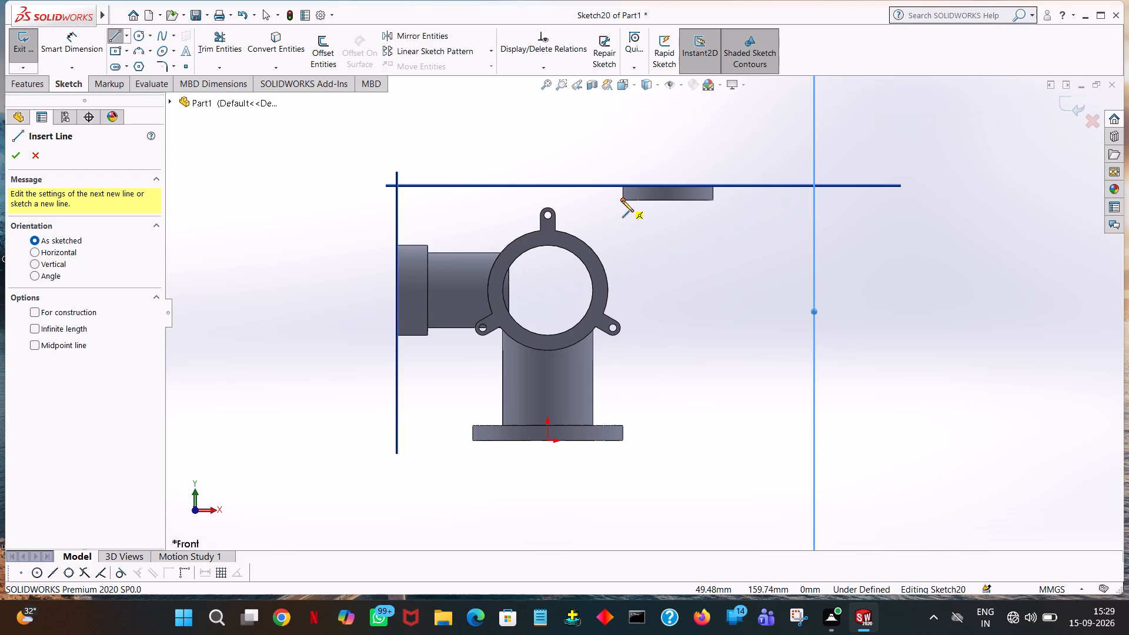
left_click(622, 200)
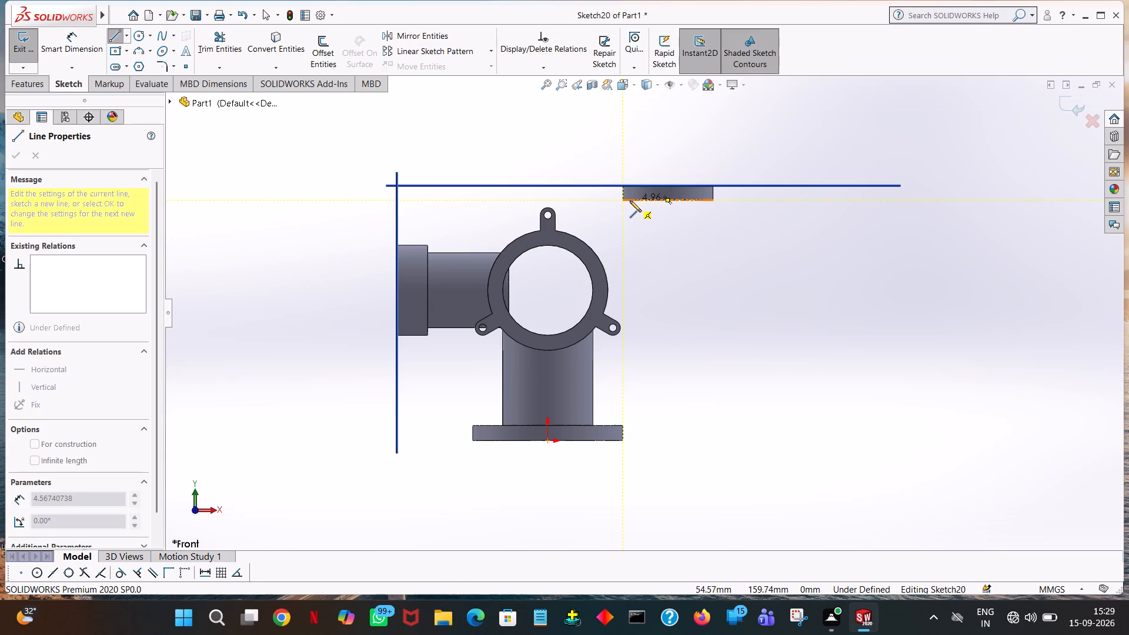
left_click(630, 200)
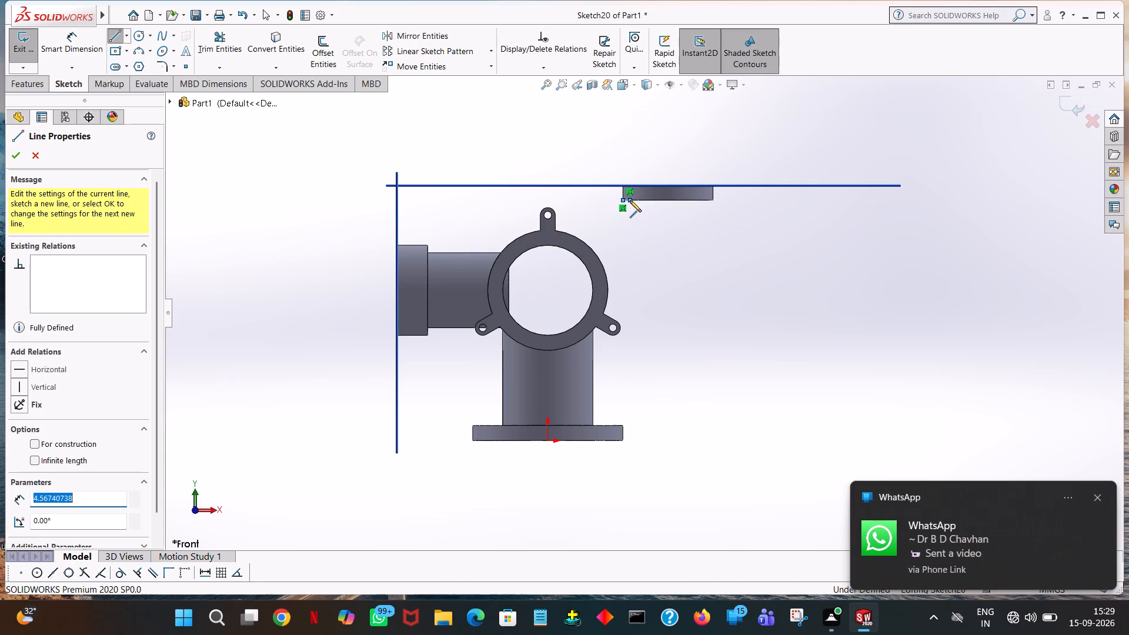
key("5")
key("Return")
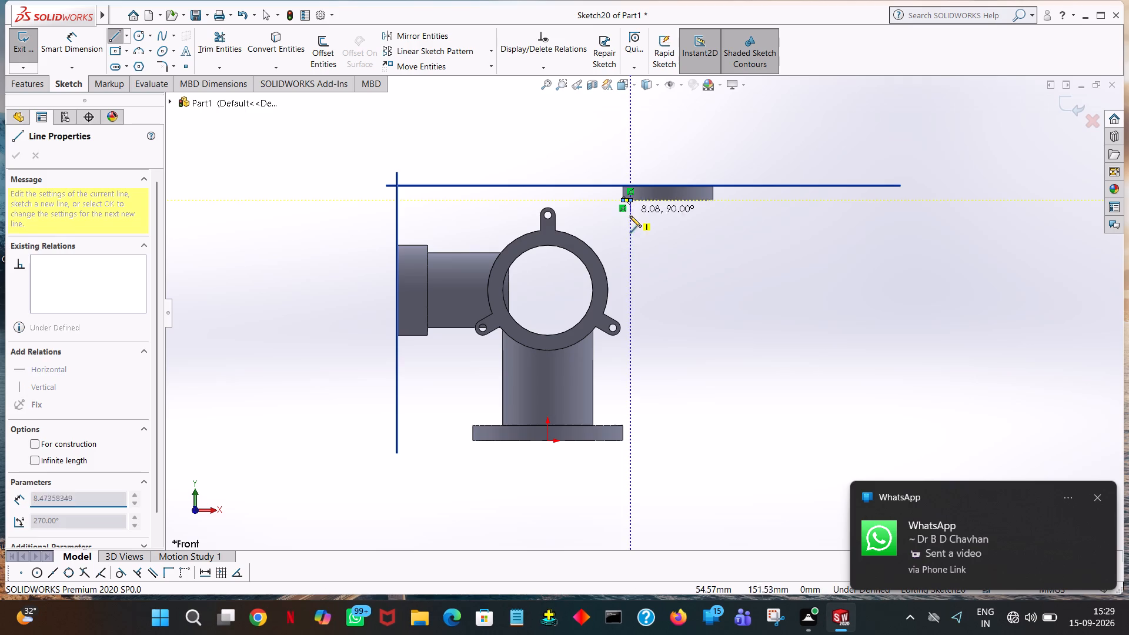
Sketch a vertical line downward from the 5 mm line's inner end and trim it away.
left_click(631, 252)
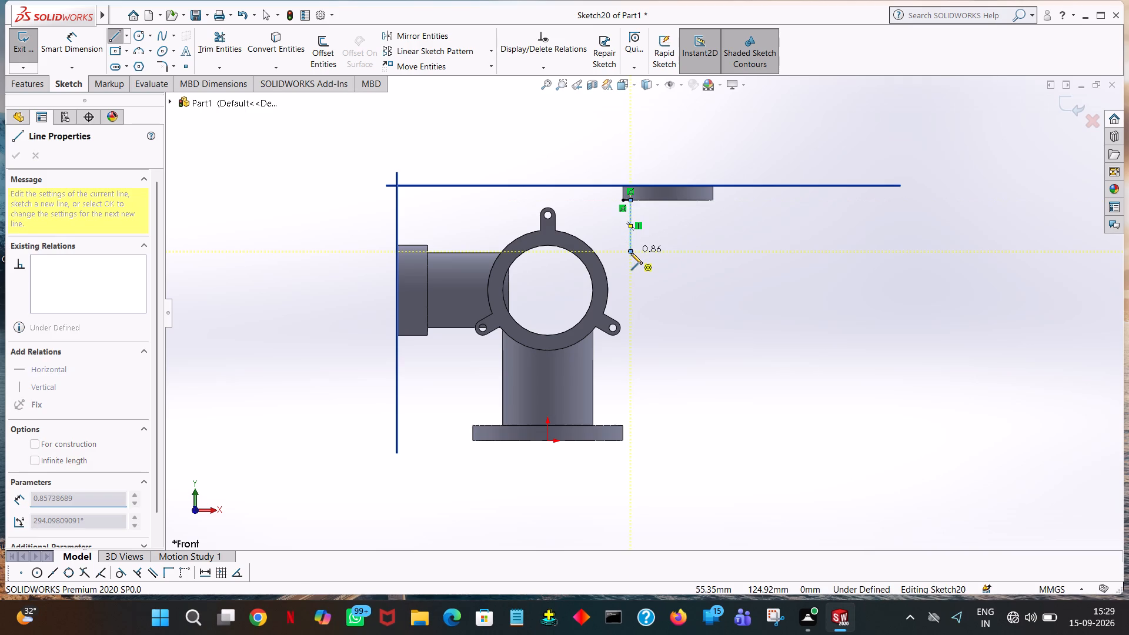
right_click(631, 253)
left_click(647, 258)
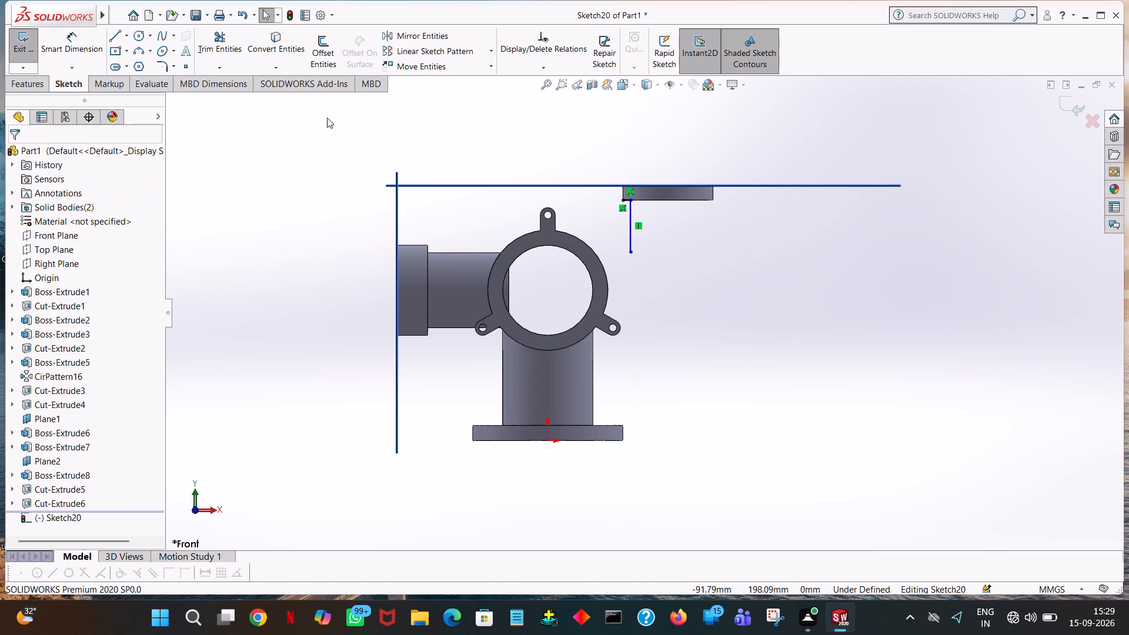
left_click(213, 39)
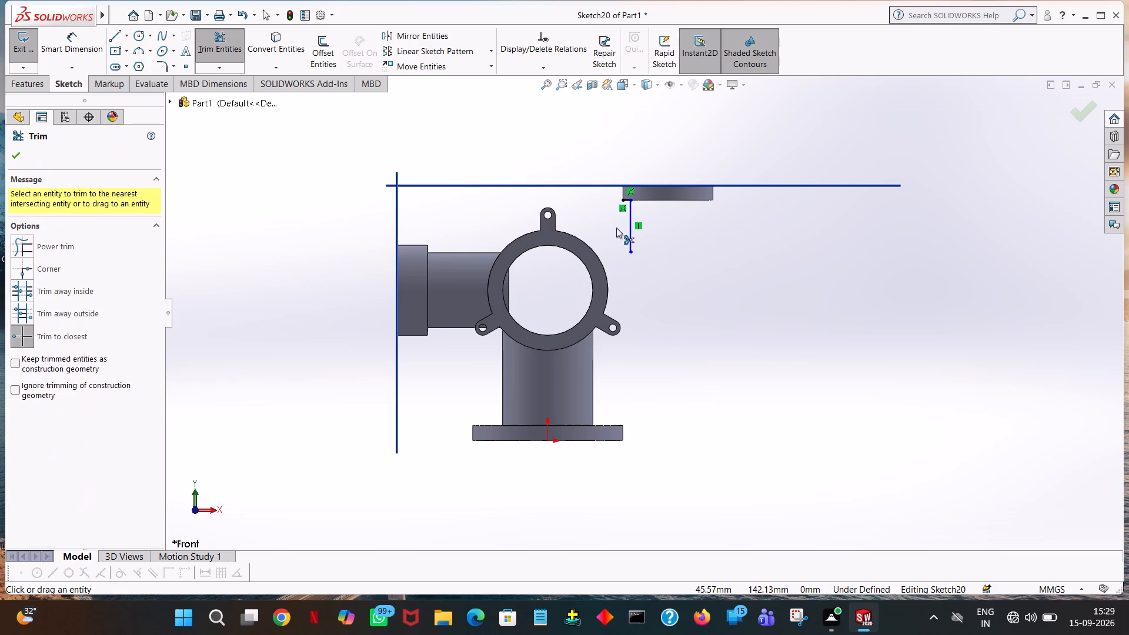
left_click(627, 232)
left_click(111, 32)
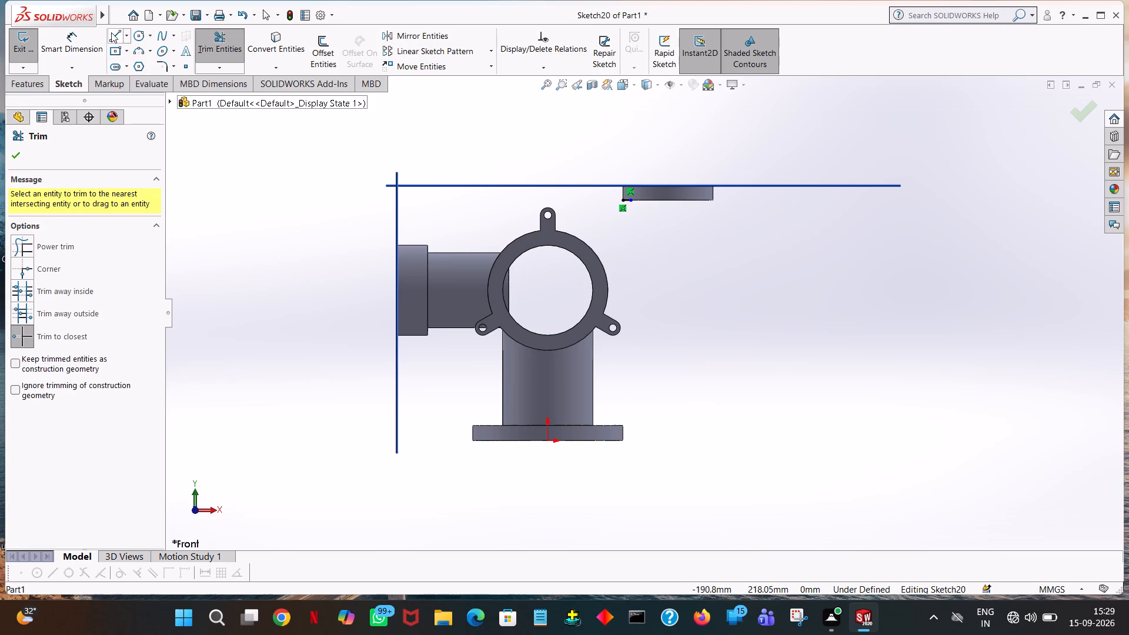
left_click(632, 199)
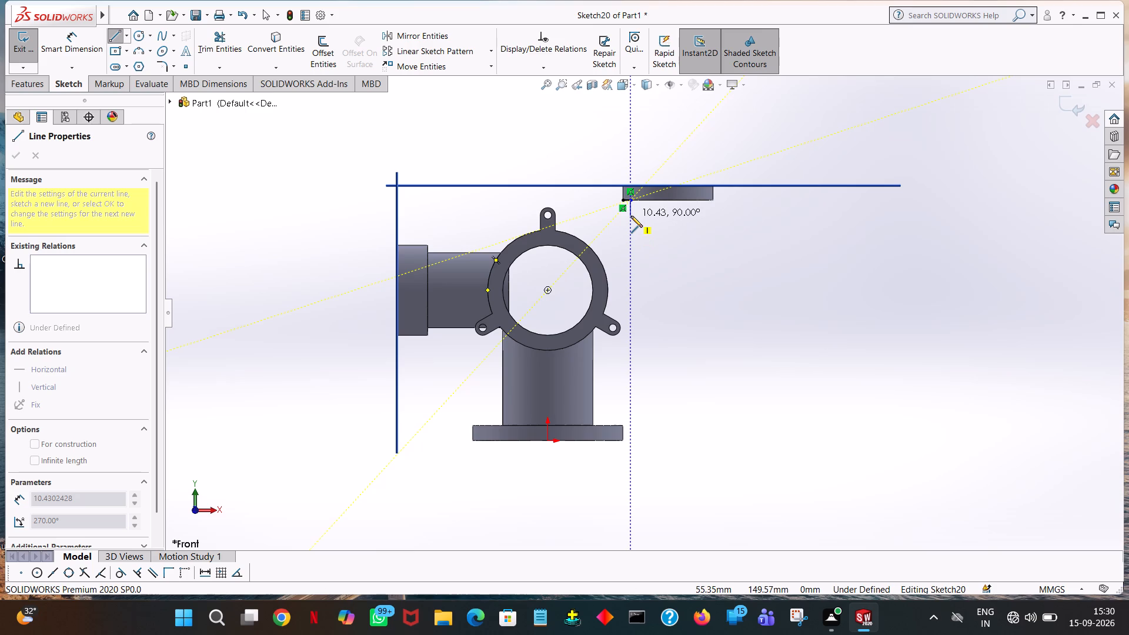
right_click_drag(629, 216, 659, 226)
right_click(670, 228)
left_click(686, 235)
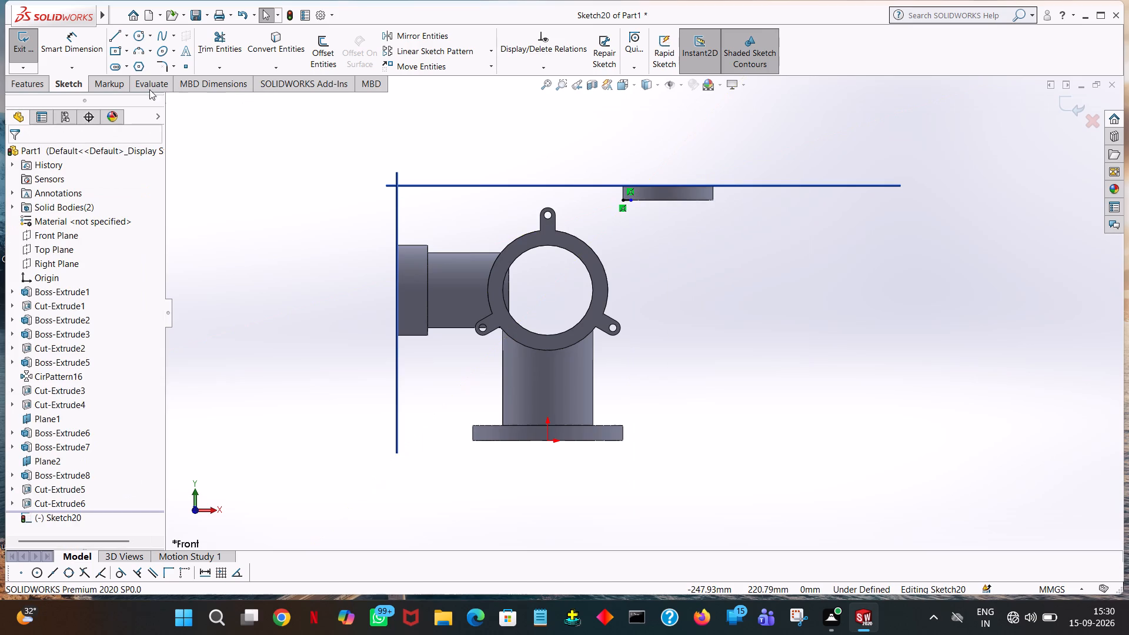
Draw a 135 mm horizontal line along the side pipe's upper edge from the collar, and a 35 mm vertical line up to the 5 mm line.
left_click(111, 41)
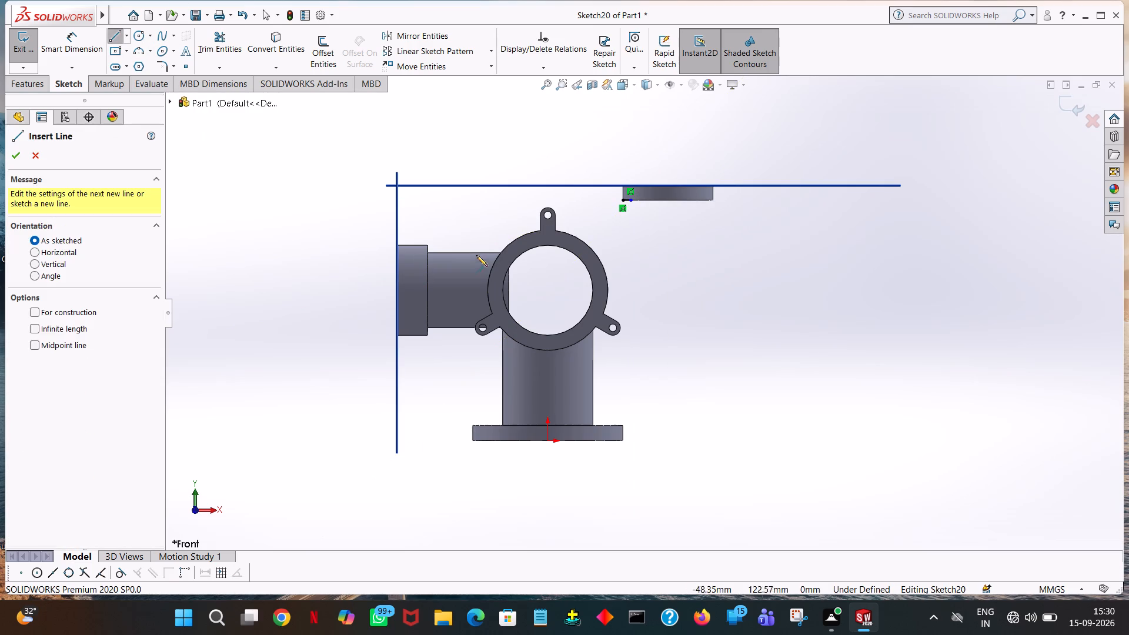
left_click(426, 251)
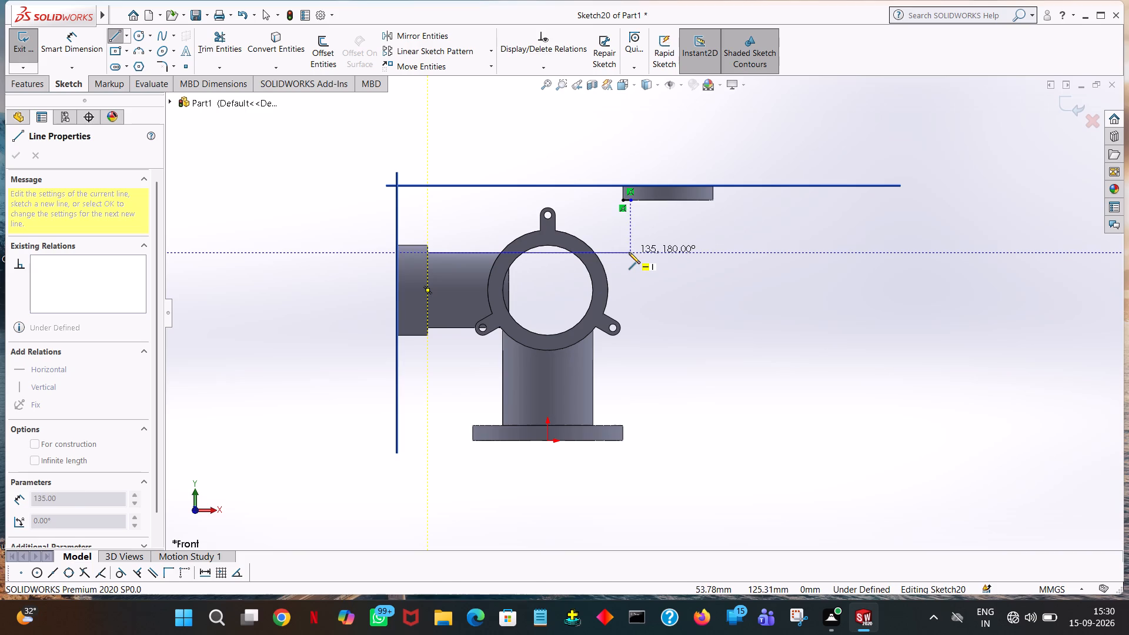
left_click(629, 252)
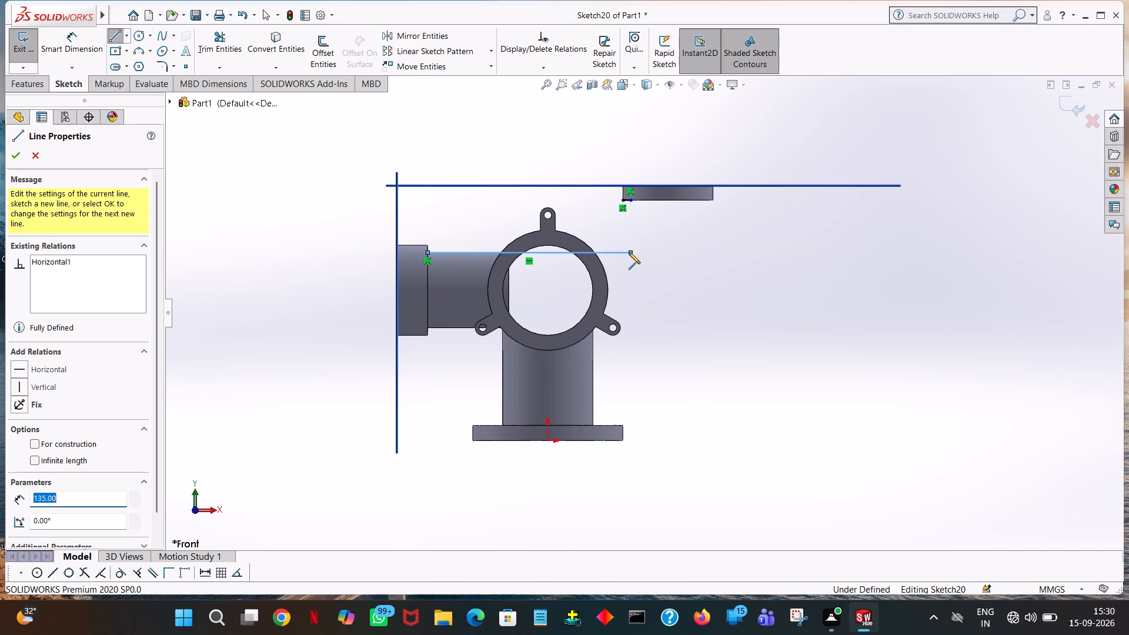
left_click(630, 202)
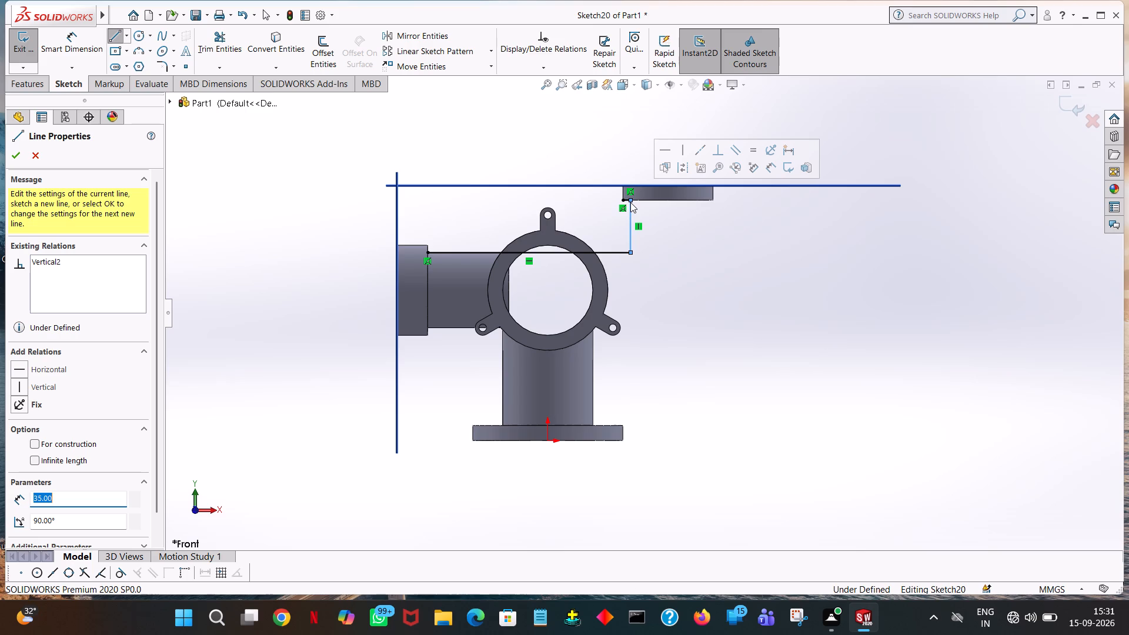
right_click(630, 202)
left_click(650, 210)
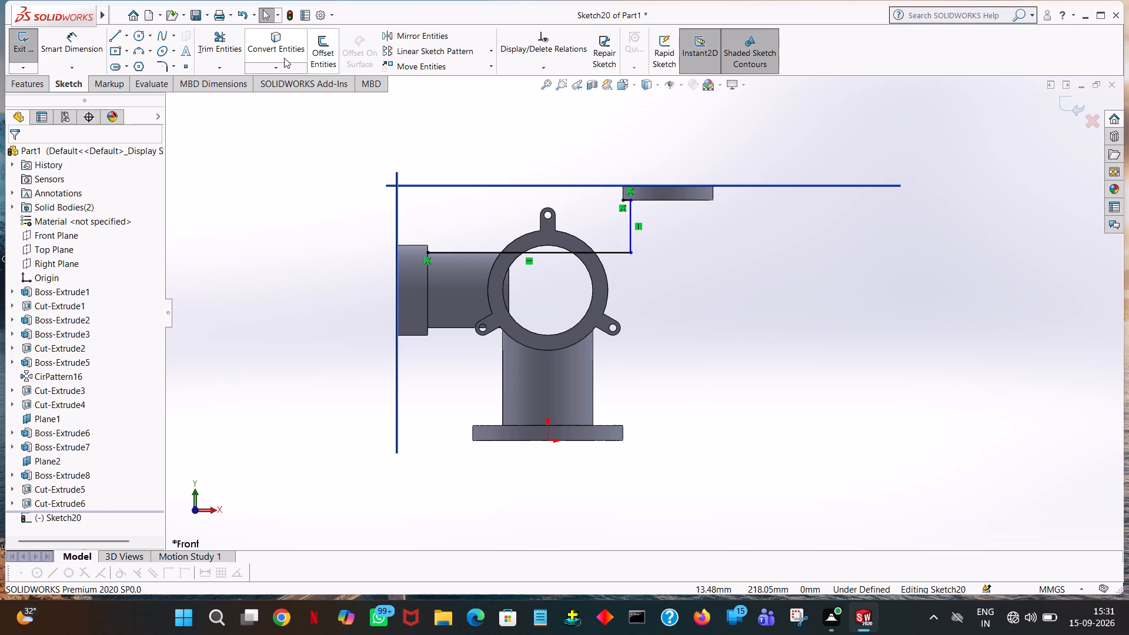
left_click(232, 32)
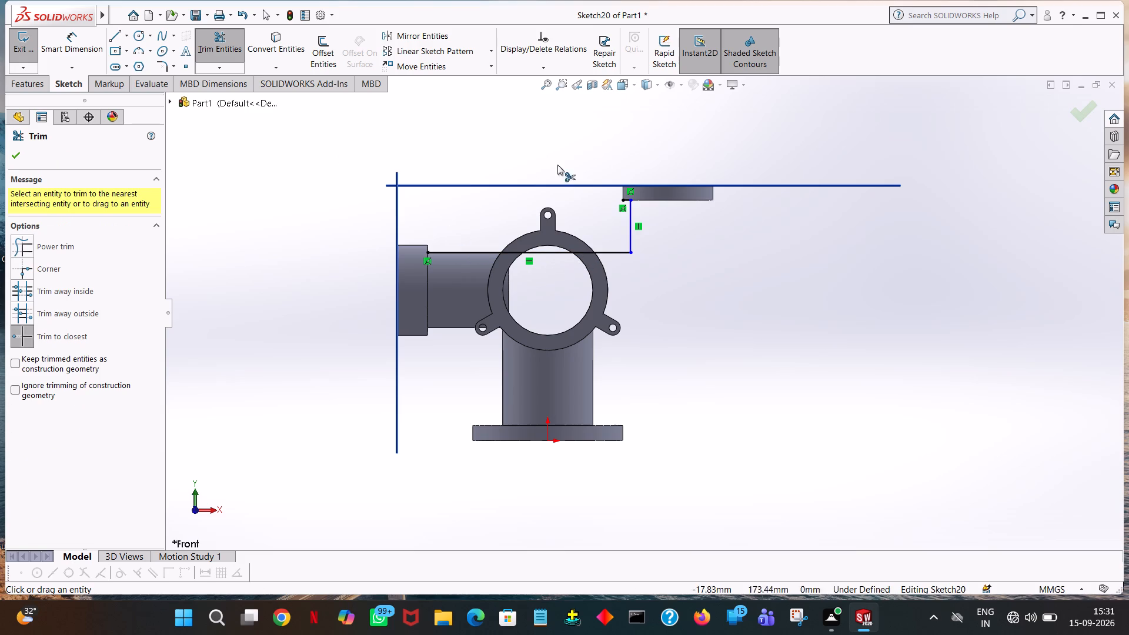
left_click(15, 153)
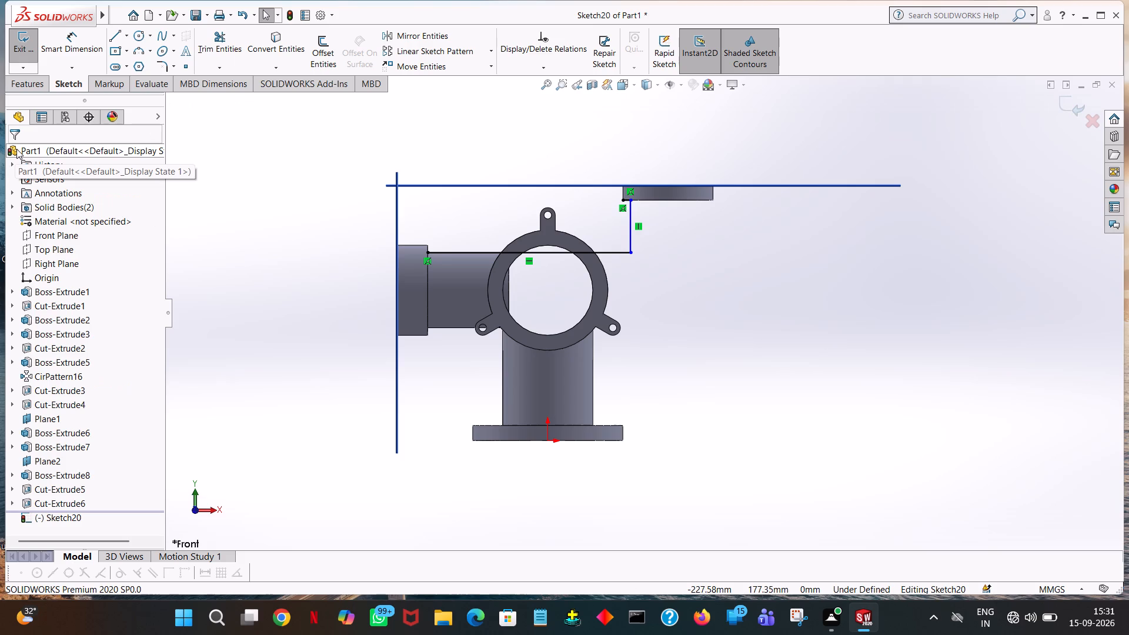
Draw a 5 mm horizontal line inward from the offset ring's lower right corner.
left_click(115, 40)
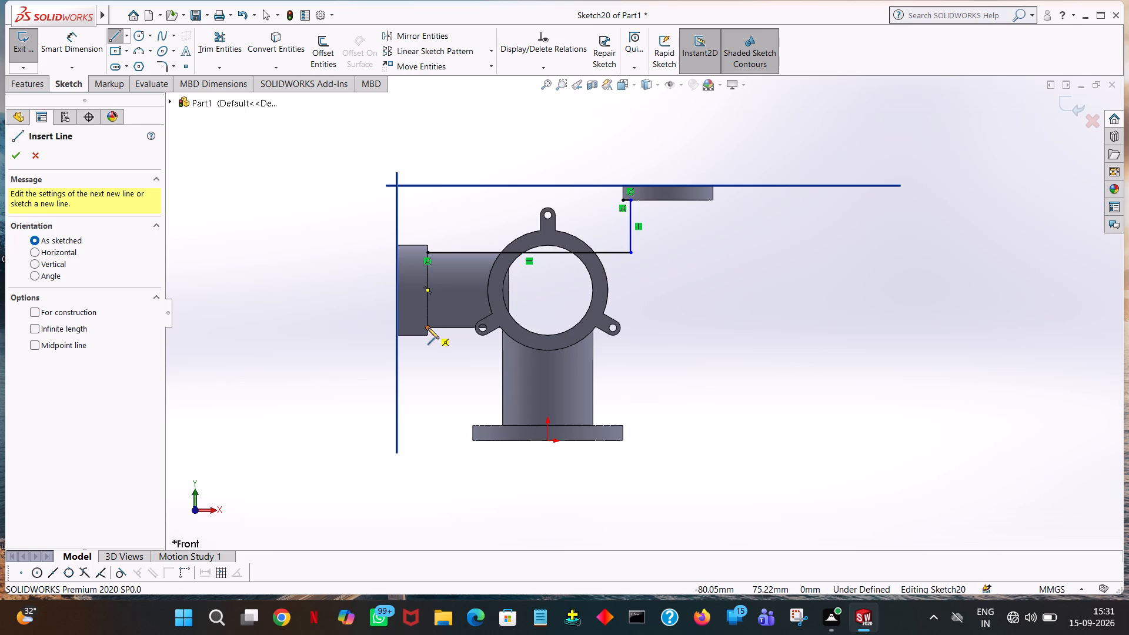
left_click(713, 200)
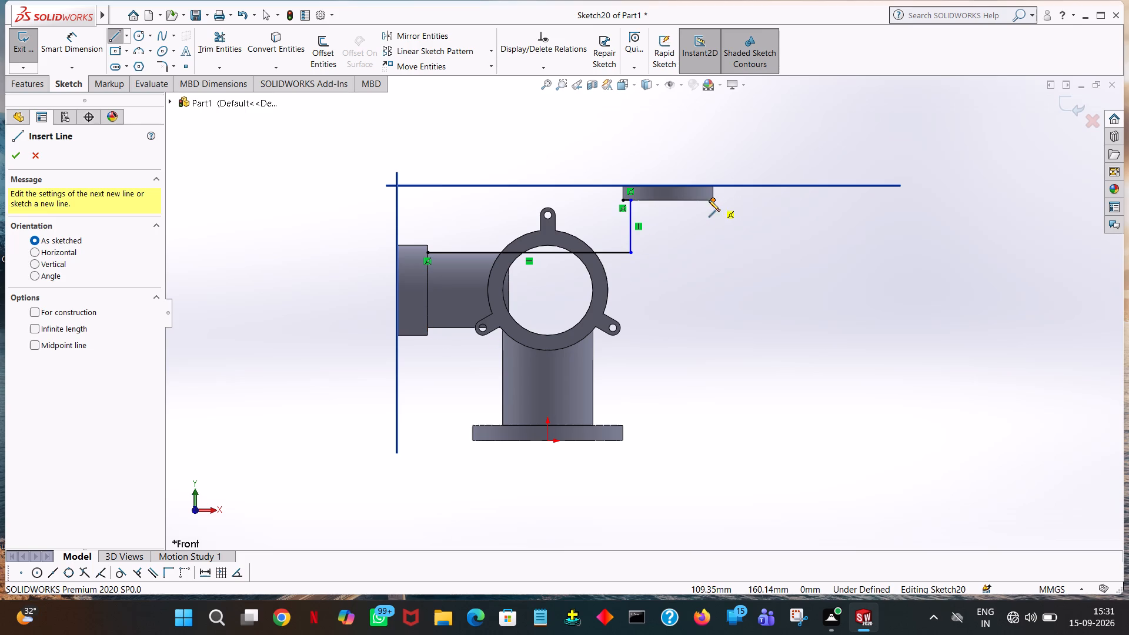
left_click(699, 200)
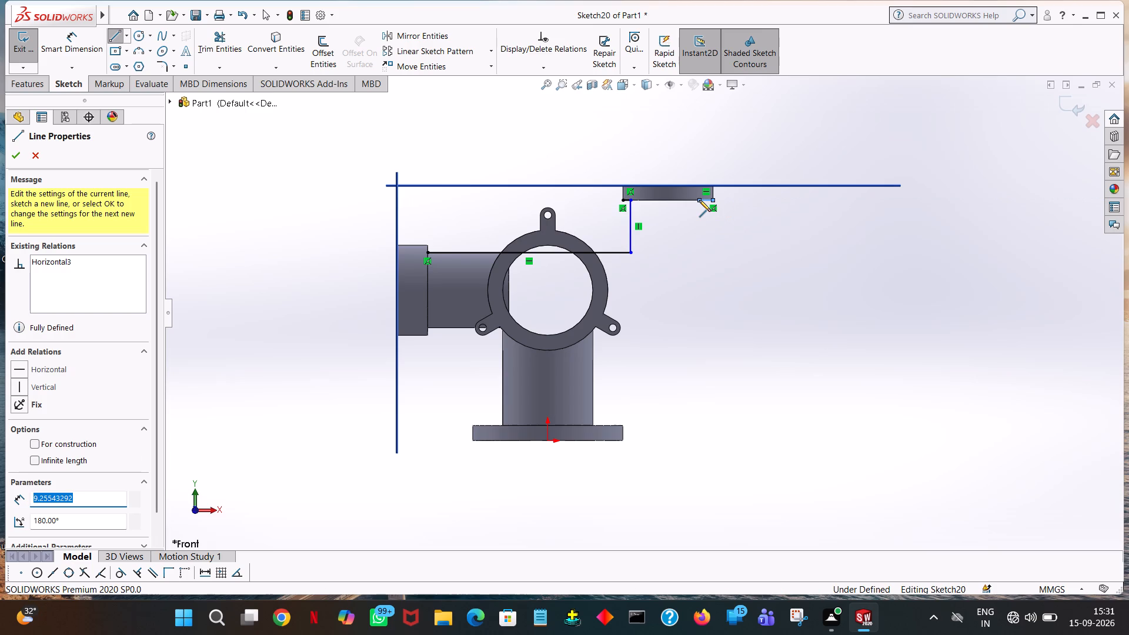
key("5")
key("Return")
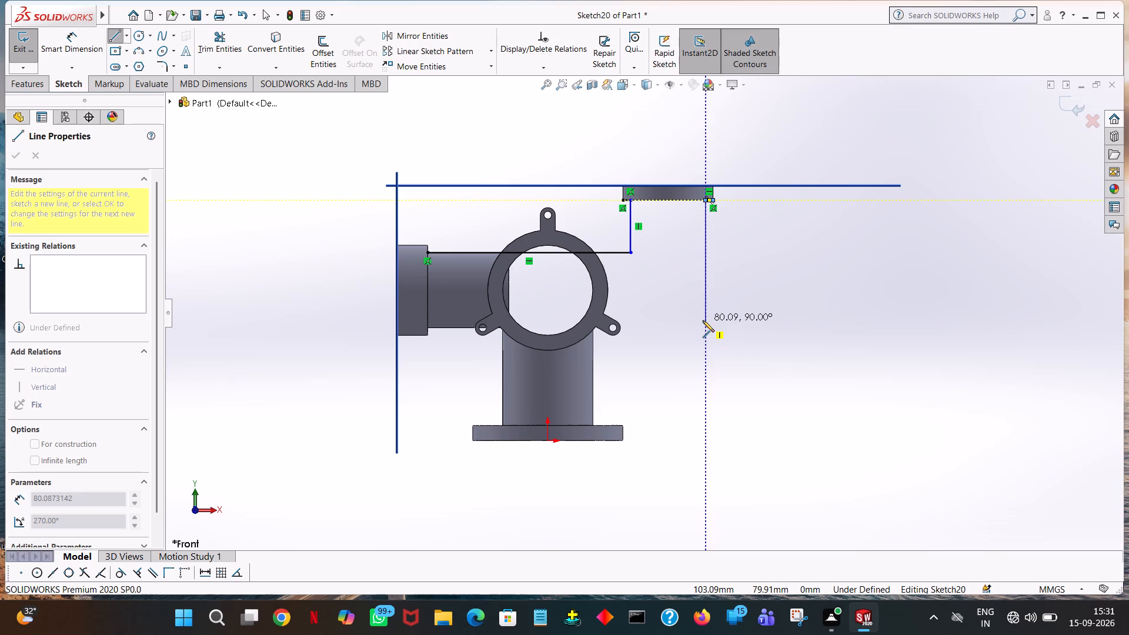
right_click(743, 272)
left_click(770, 276)
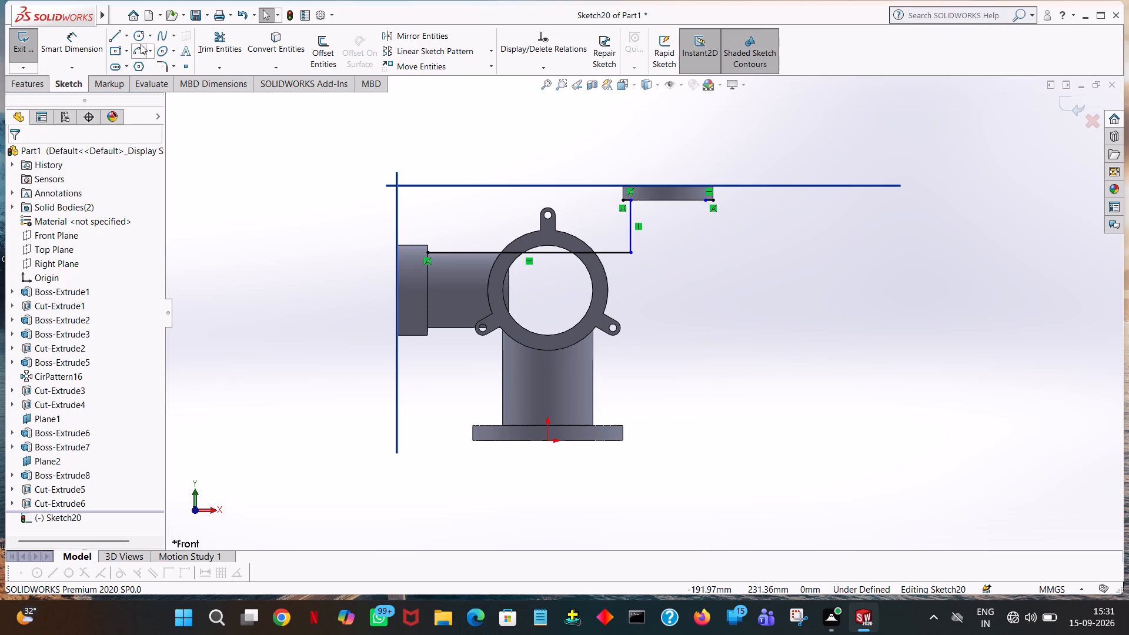
Draw a 185 mm horizontal line from the collar along the side pipe's lower edge, ending directly below the right-hand 5 mm line's inner end.
left_click(119, 38)
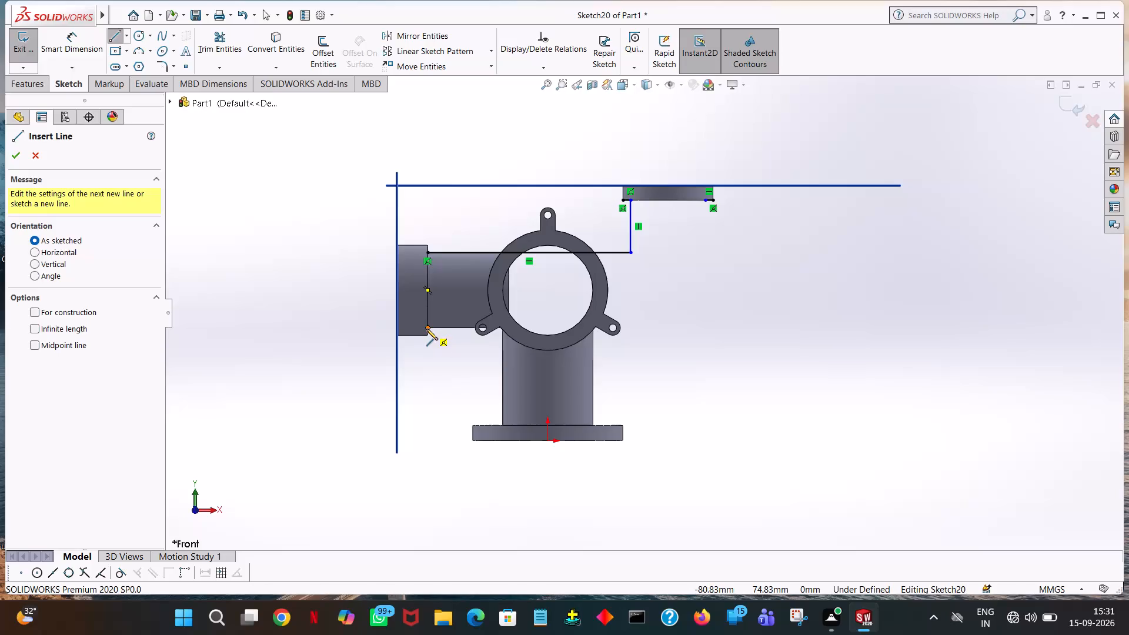
left_click(426, 329)
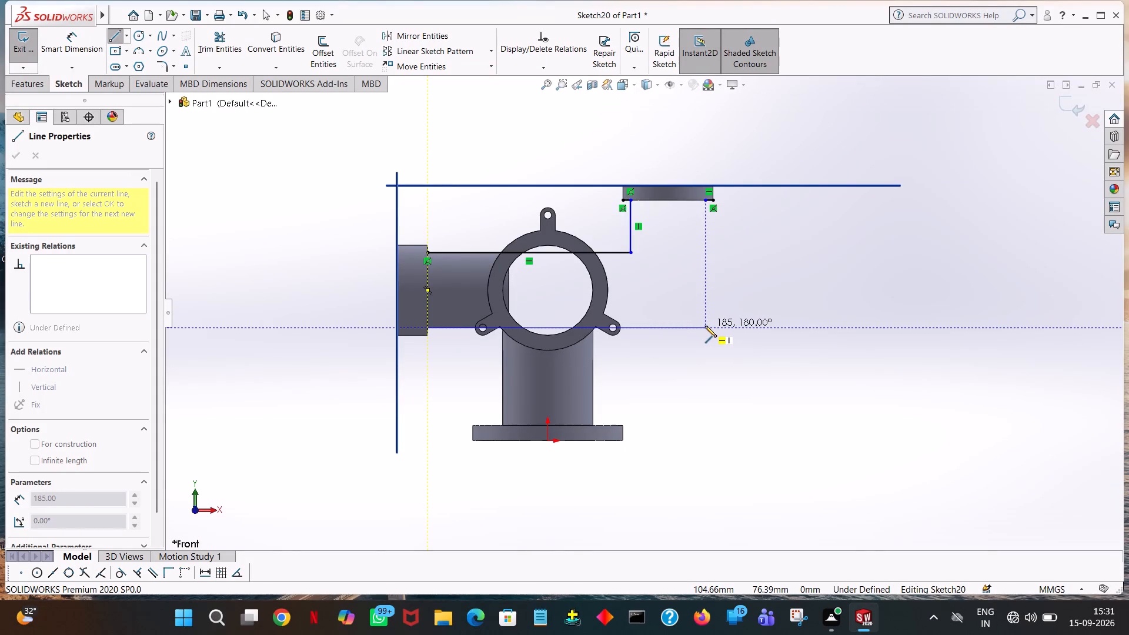
left_click(705, 326)
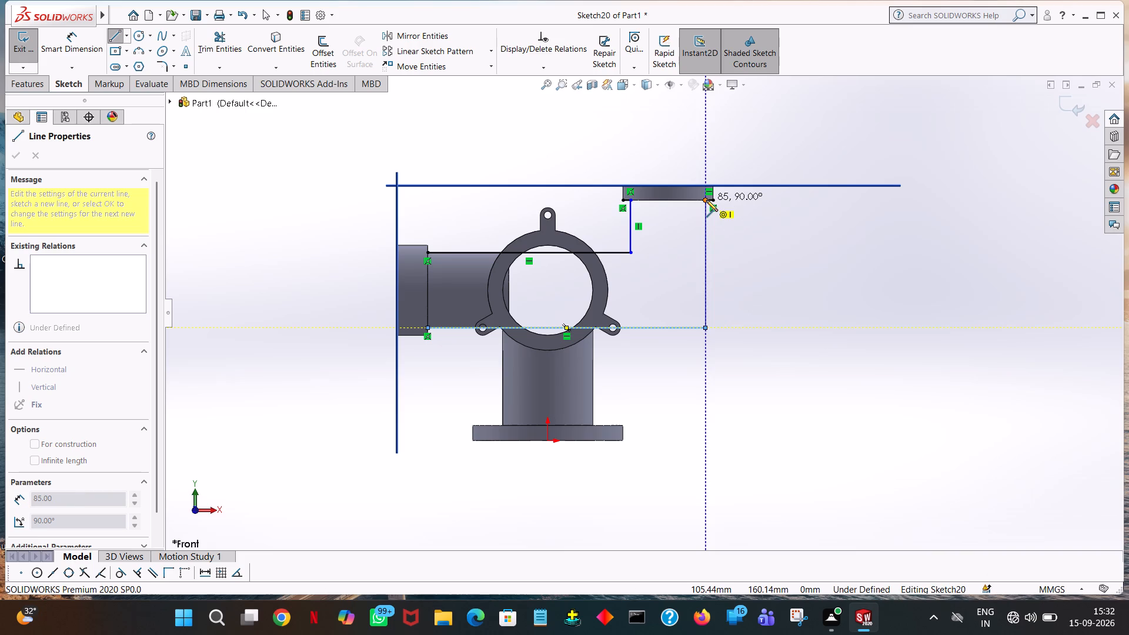
right_click(730, 256)
left_click(751, 261)
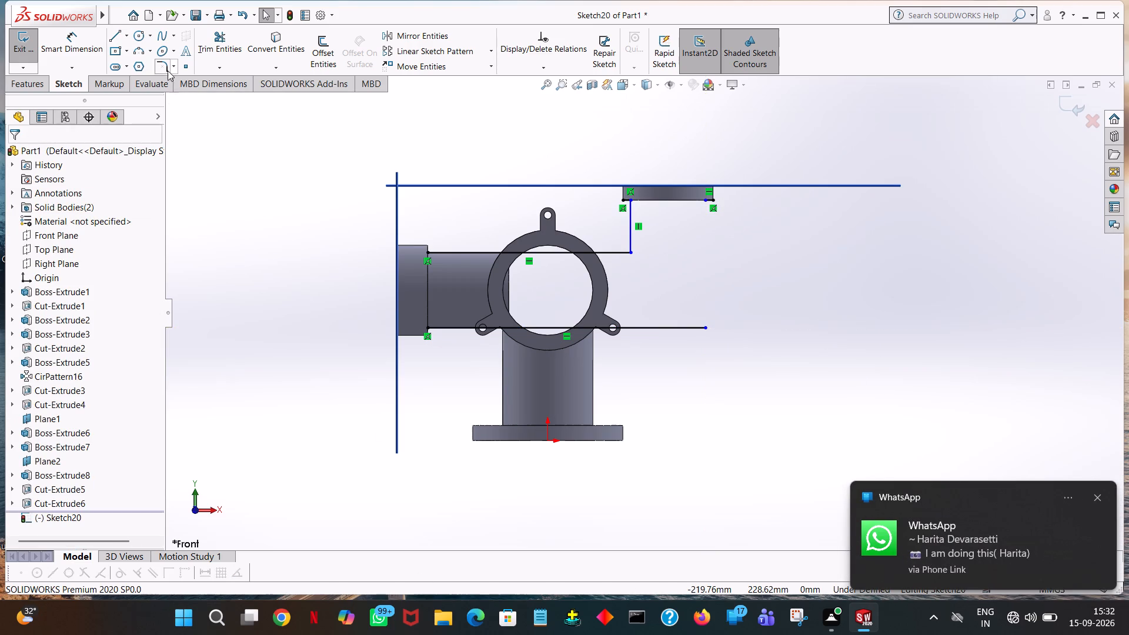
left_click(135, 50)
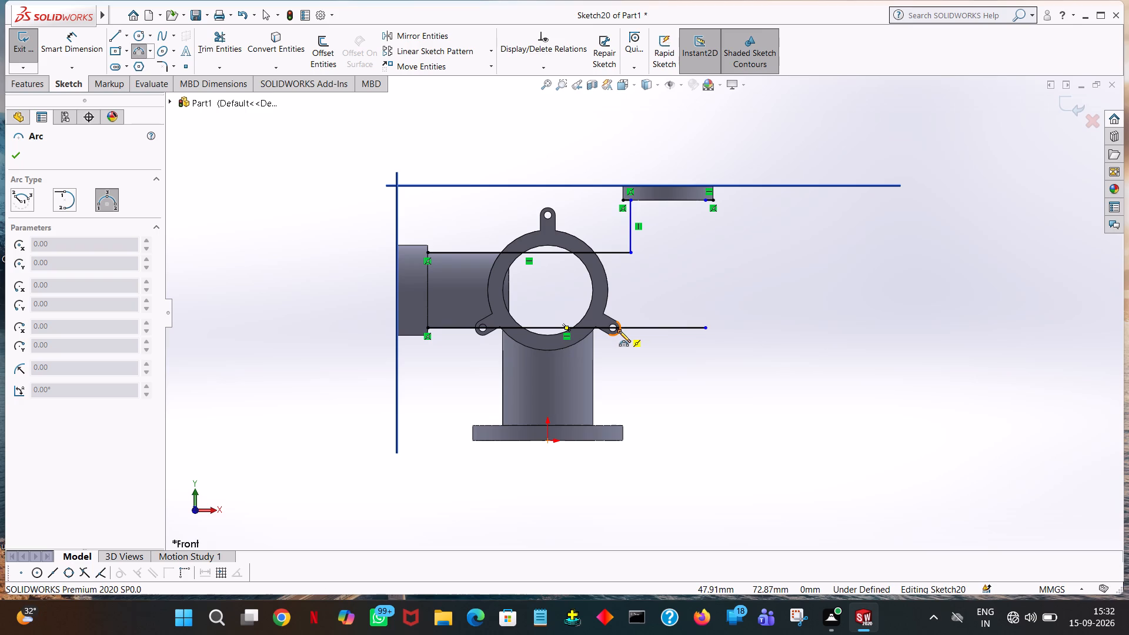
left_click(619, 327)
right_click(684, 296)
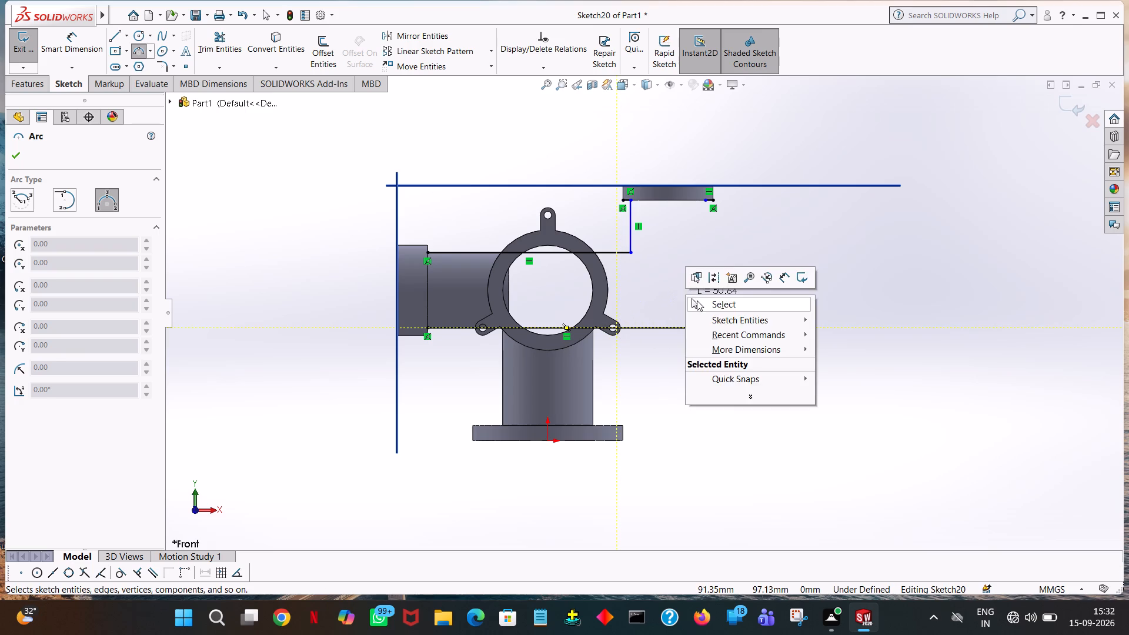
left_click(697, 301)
Sketch a three-point arc of radius 55 mm from the right-hand 5 mm line's inner end to the lower horizontal line near the lug hole.
left_click(138, 48)
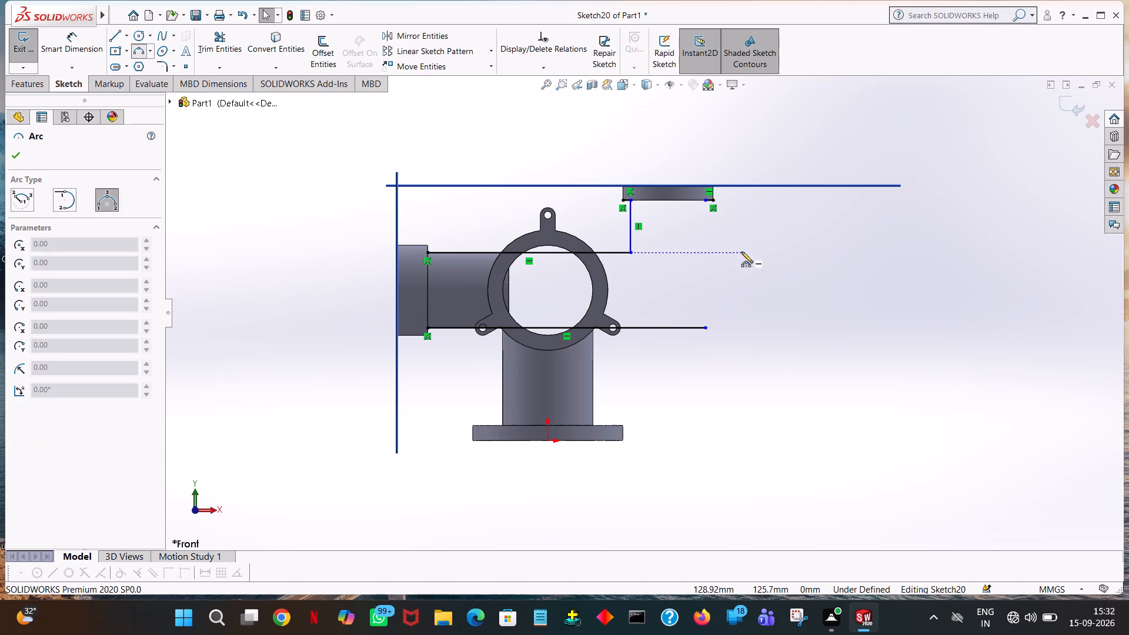
left_click(703, 201)
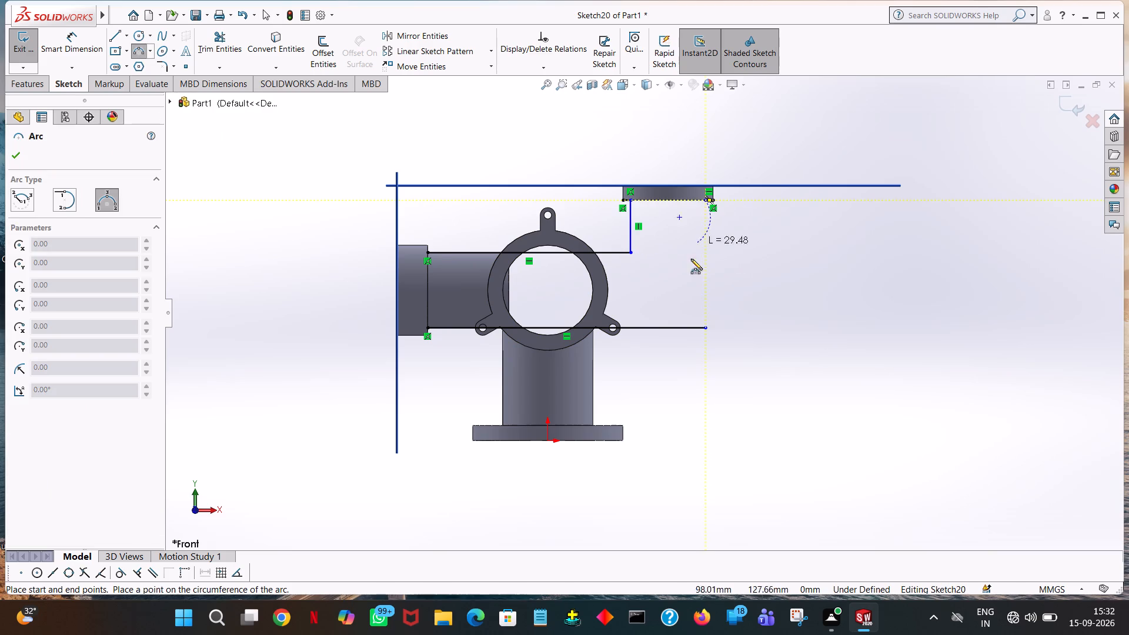
left_click(620, 327)
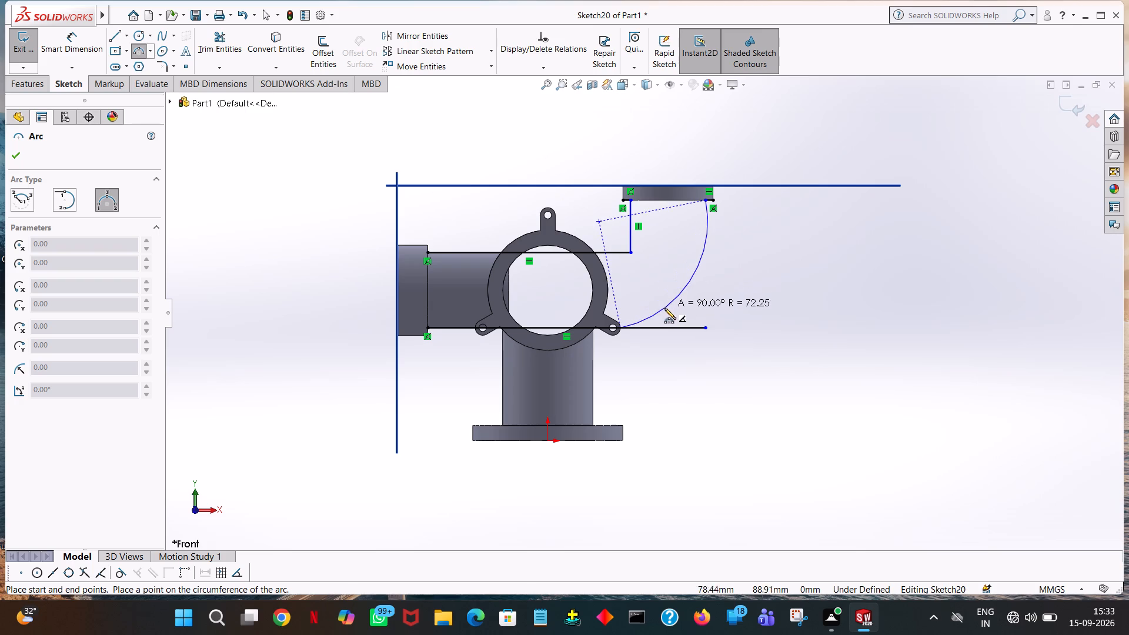
left_click(636, 322)
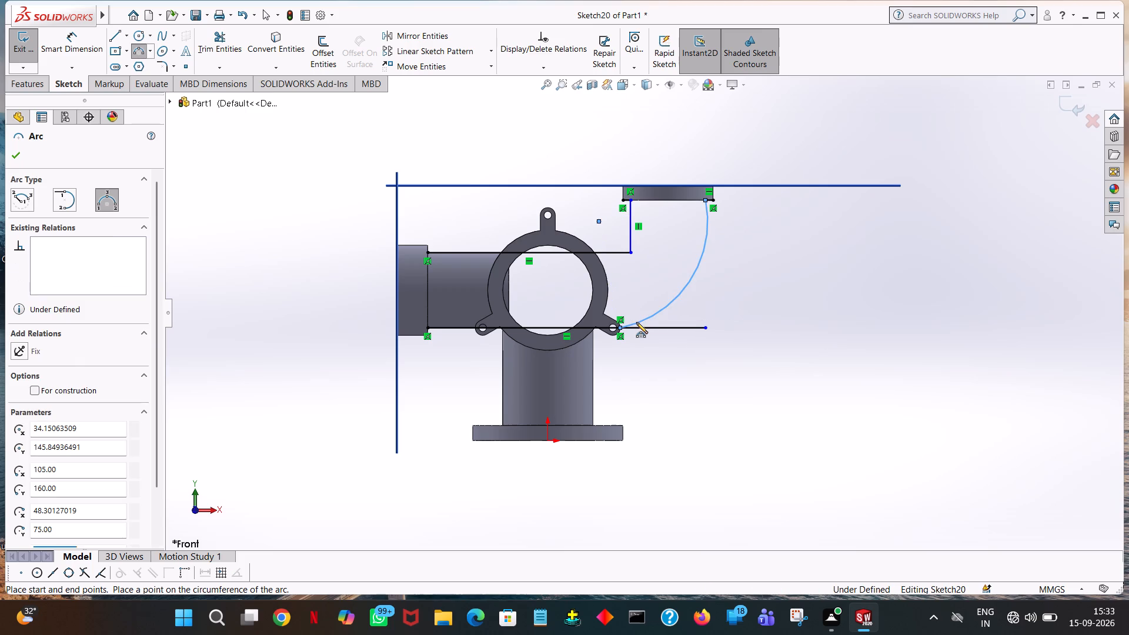
type("55")
key("Return")
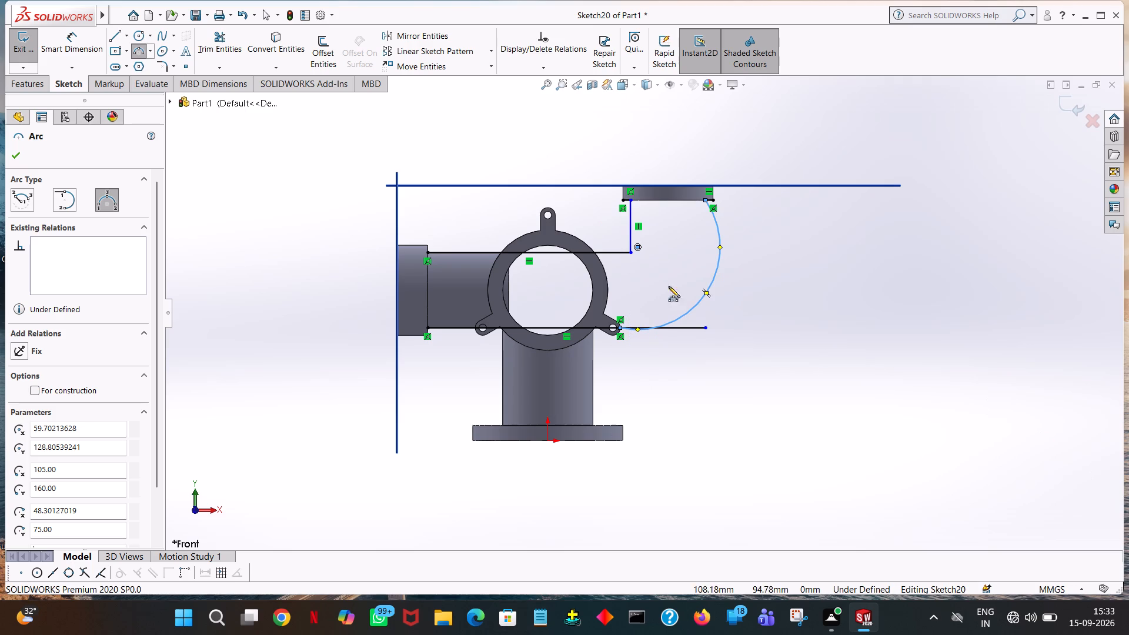
Accept the arc and examine the pipe profile sketch against the main body, side pipe and offset ring from several angles.
left_click(9, 157)
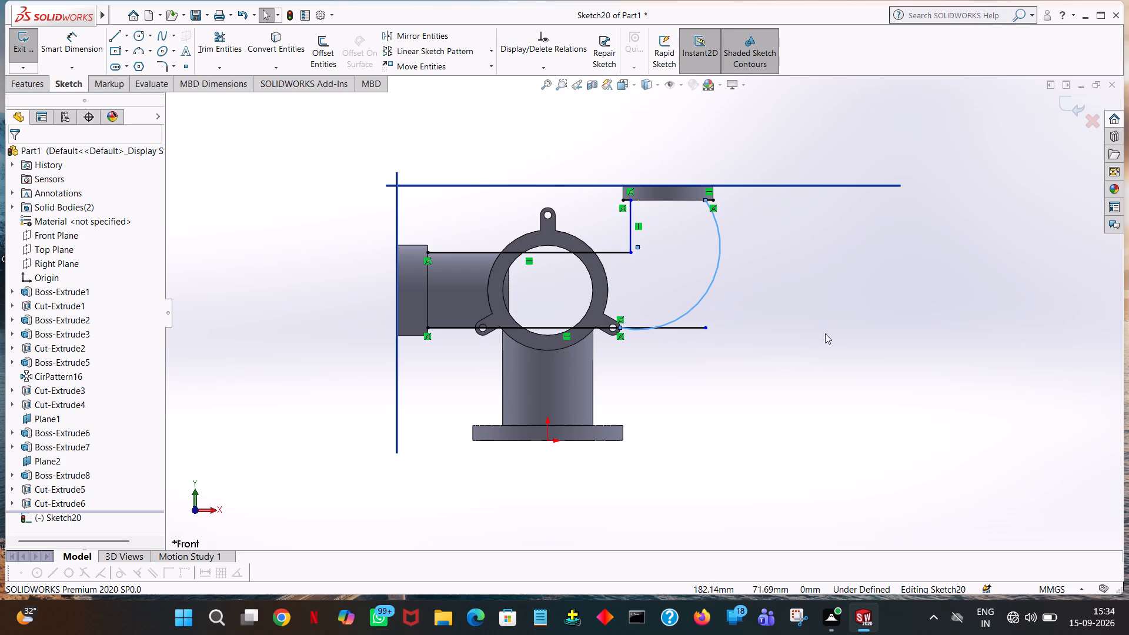
middle_click_drag(806, 338, 720, 347)
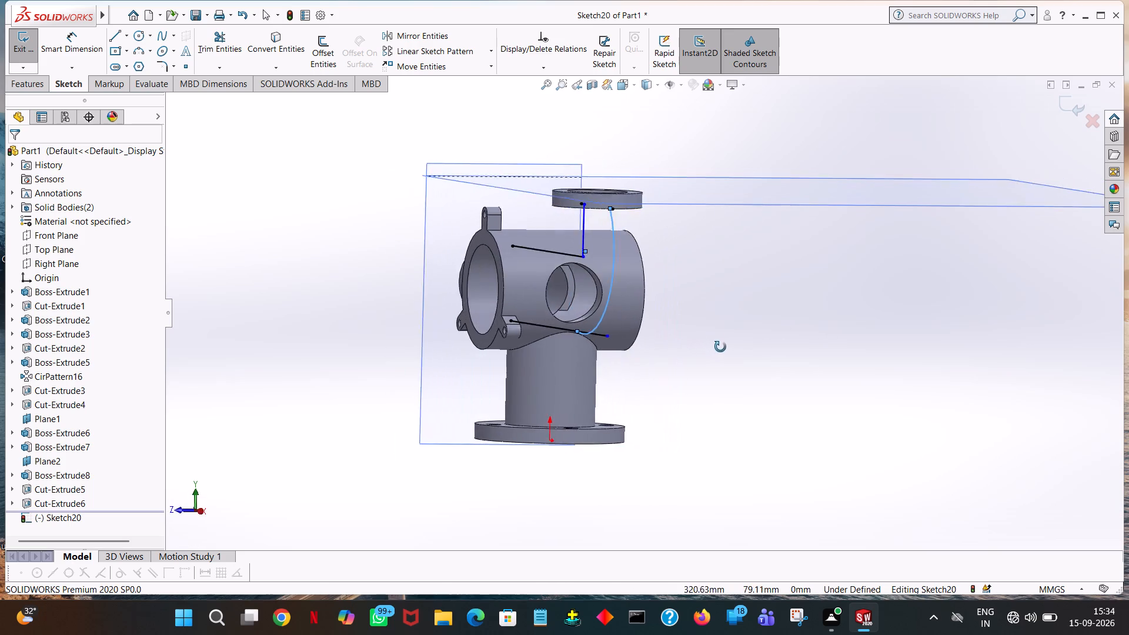
middle_click_drag(720, 347, 751, 333)
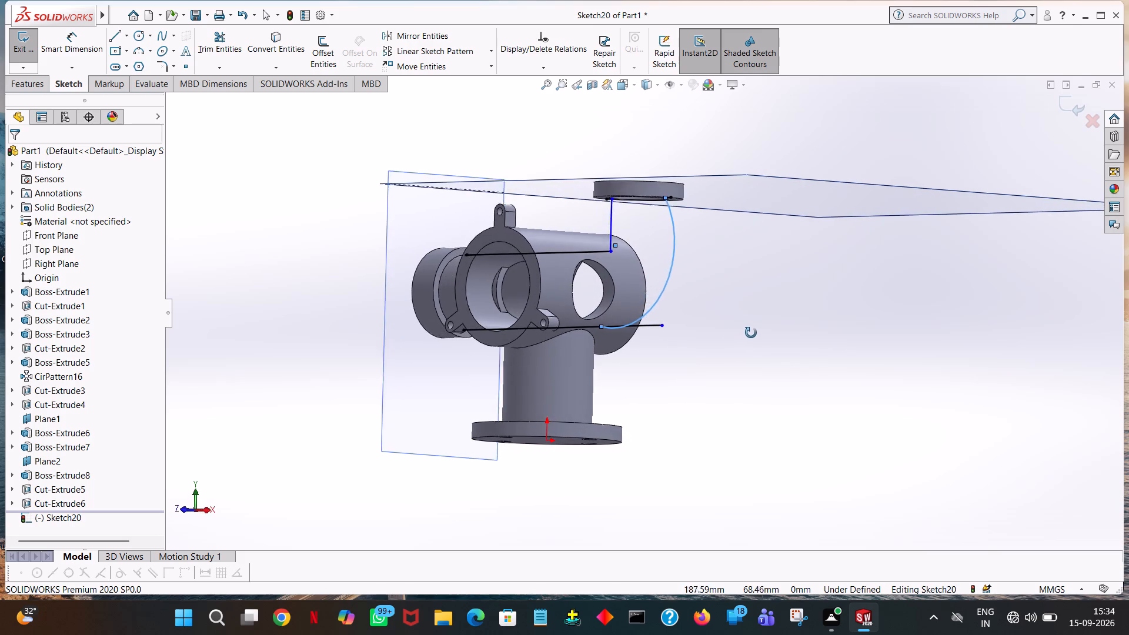
middle_click_drag(751, 333, 837, 360)
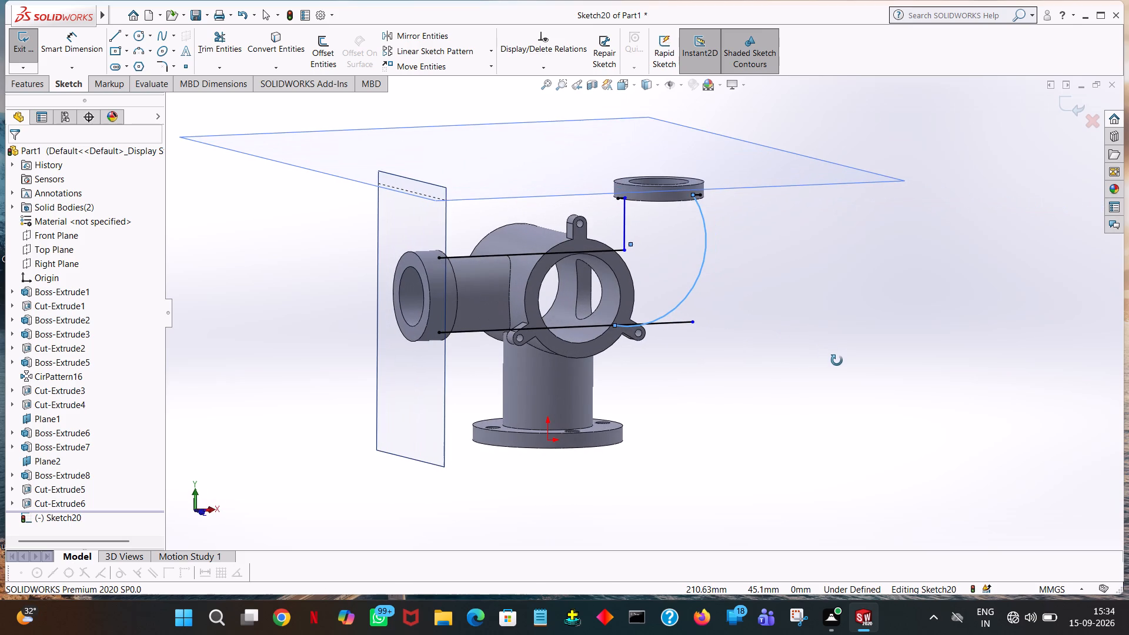
middle_click_drag(837, 360, 841, 373)
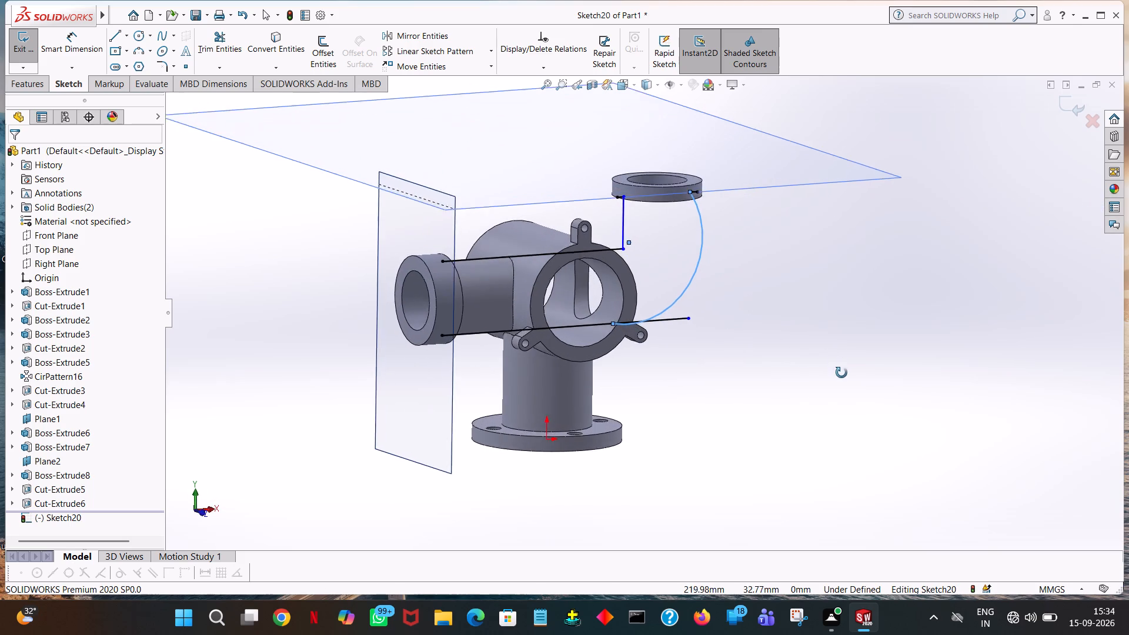
middle_click_drag(841, 373, 877, 586)
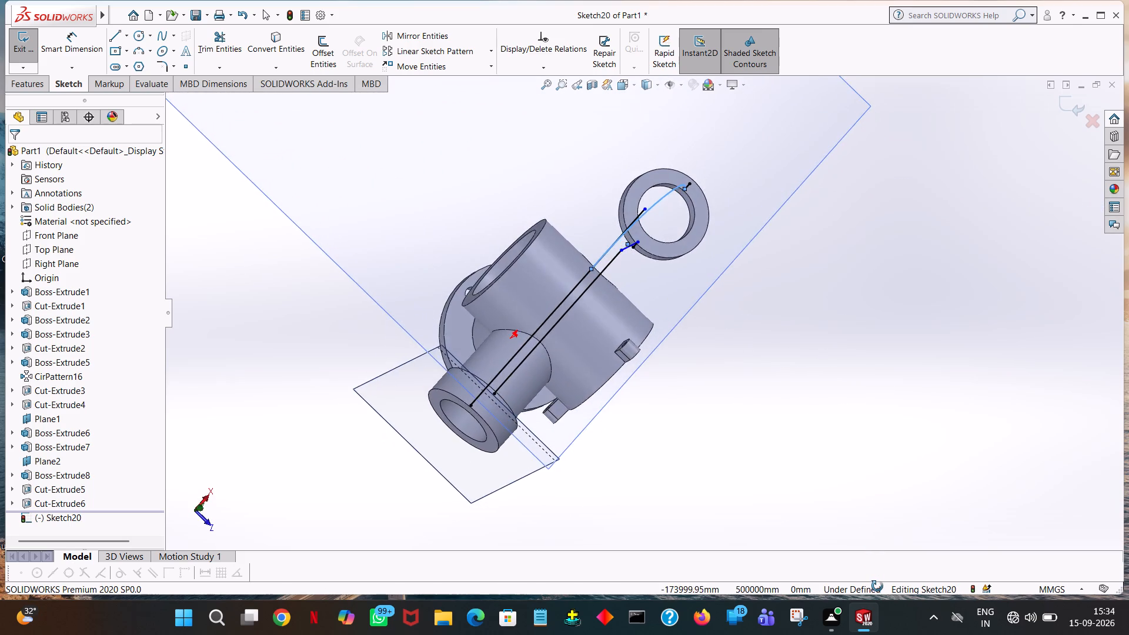
middle_click_drag(877, 586, 744, 286)
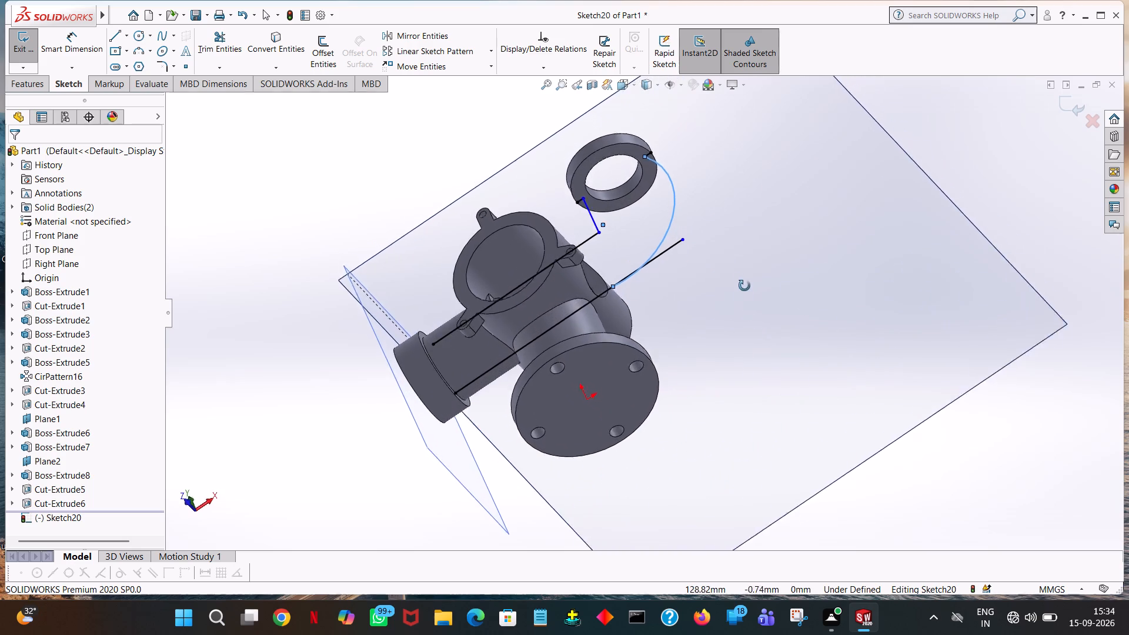
middle_click_drag(744, 286, 751, 405)
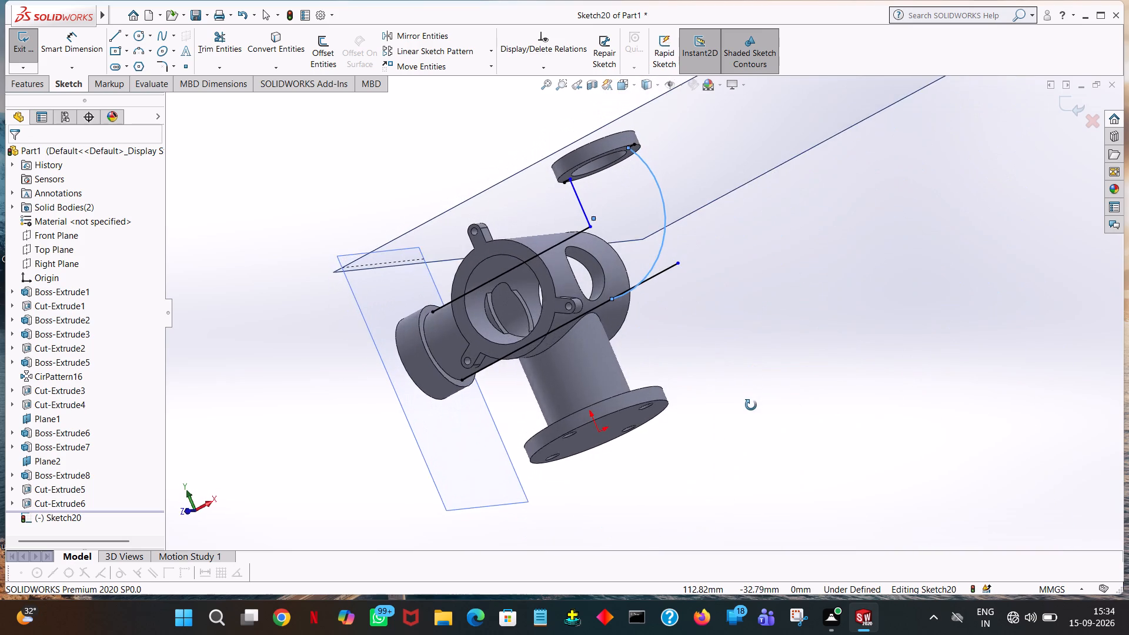
middle_click_drag(751, 405, 703, 480)
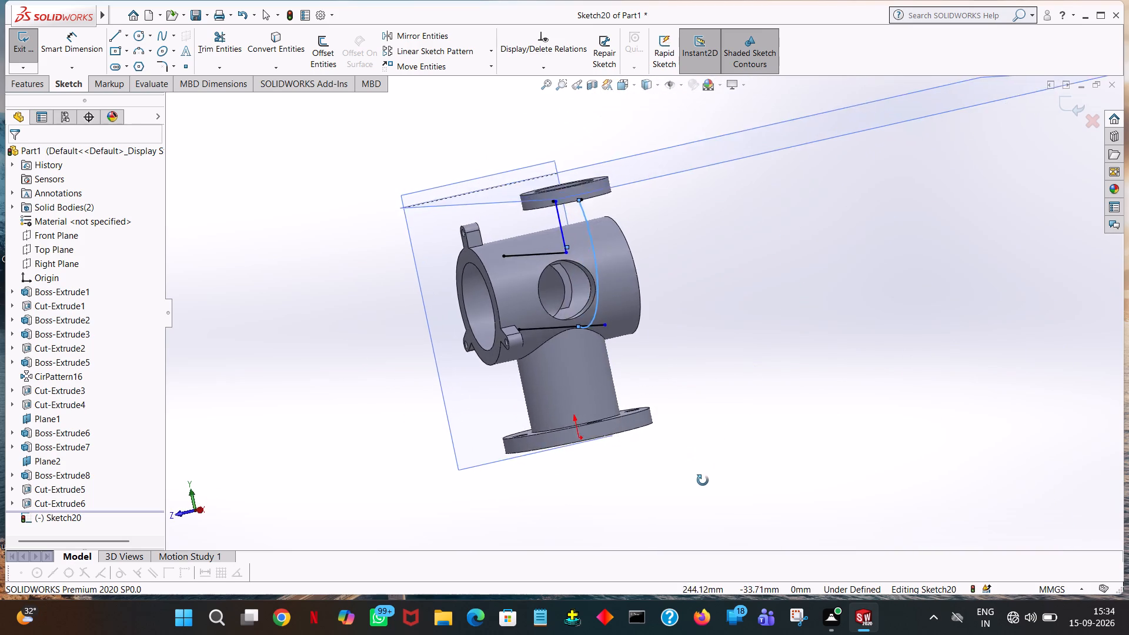
middle_click_drag(703, 480, 756, 444)
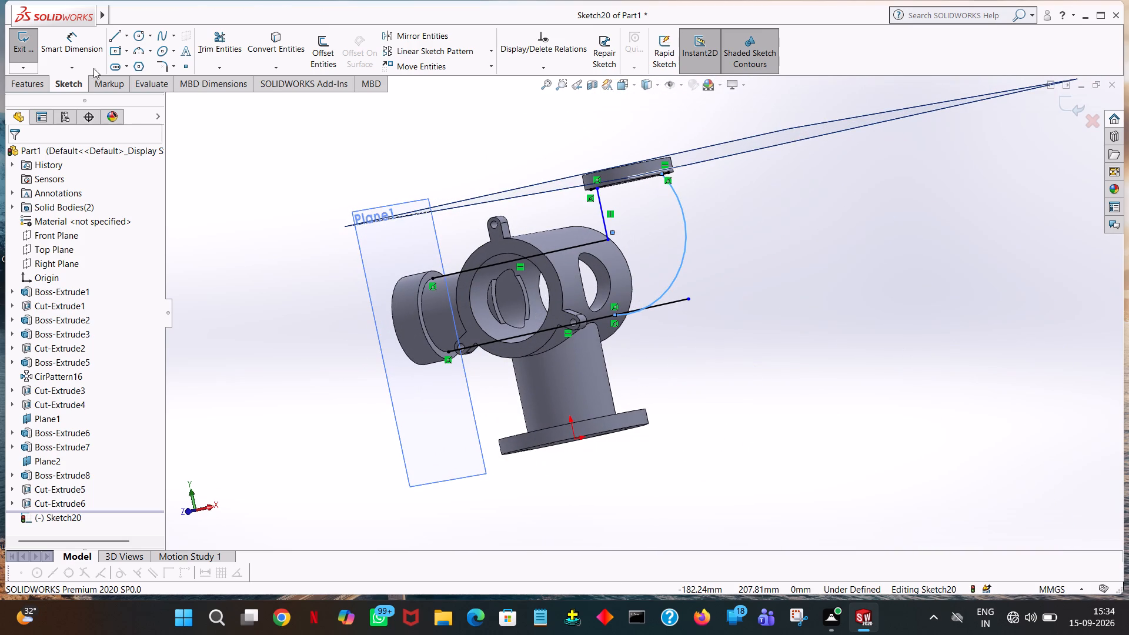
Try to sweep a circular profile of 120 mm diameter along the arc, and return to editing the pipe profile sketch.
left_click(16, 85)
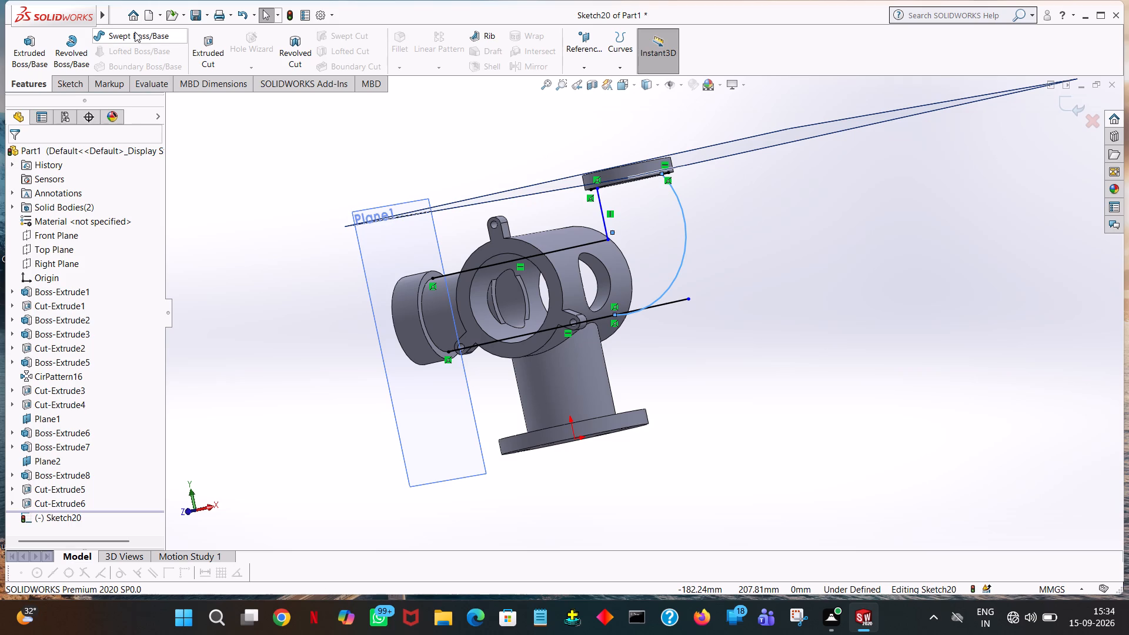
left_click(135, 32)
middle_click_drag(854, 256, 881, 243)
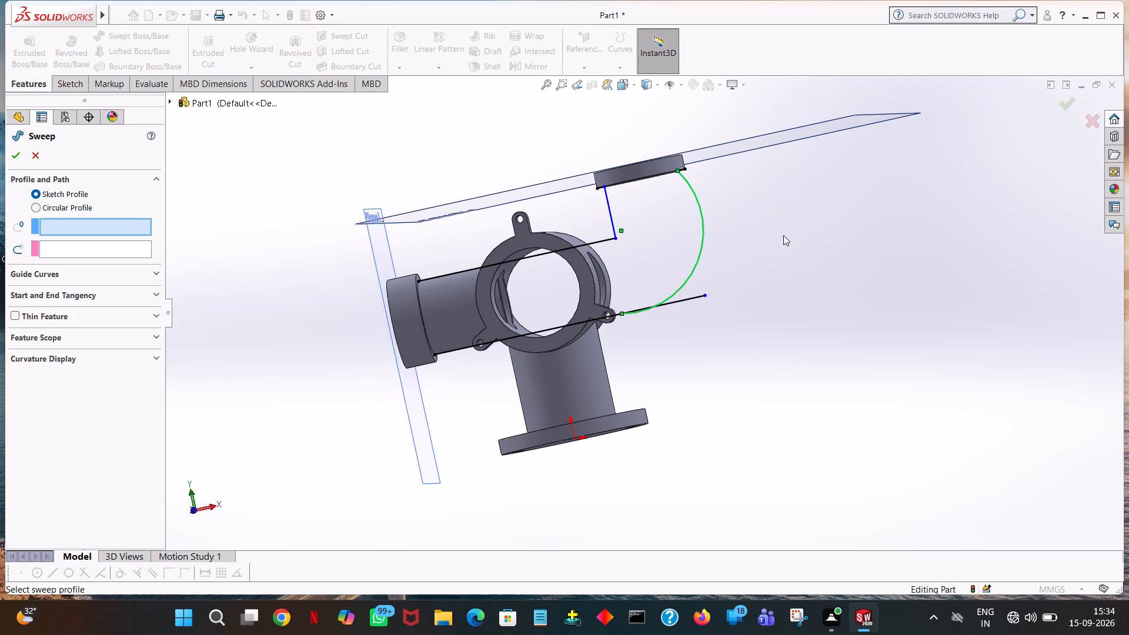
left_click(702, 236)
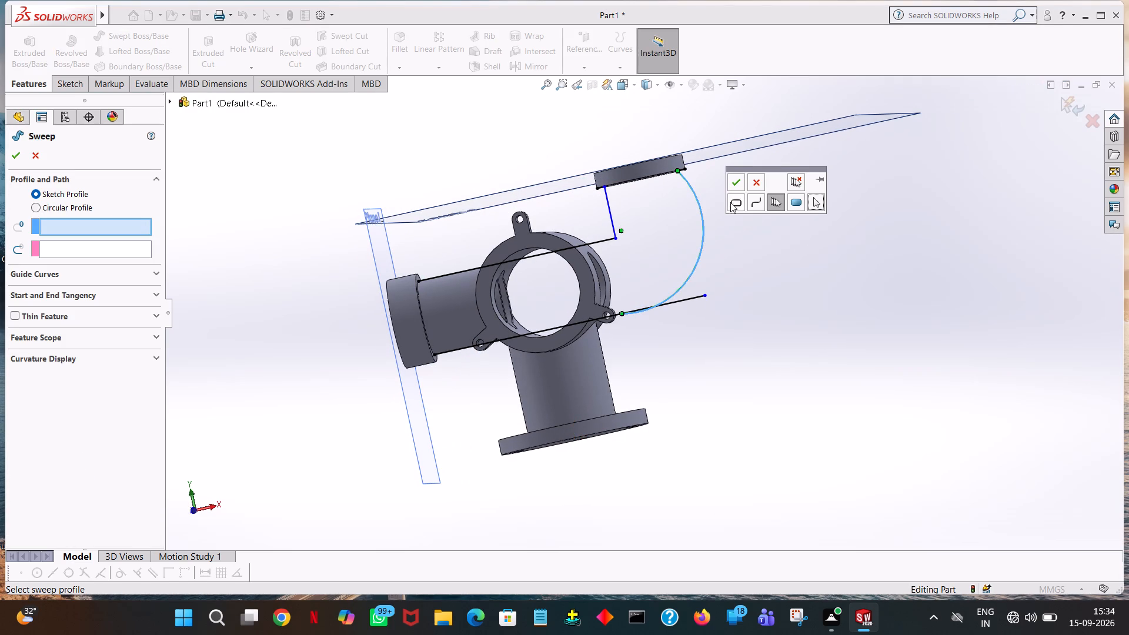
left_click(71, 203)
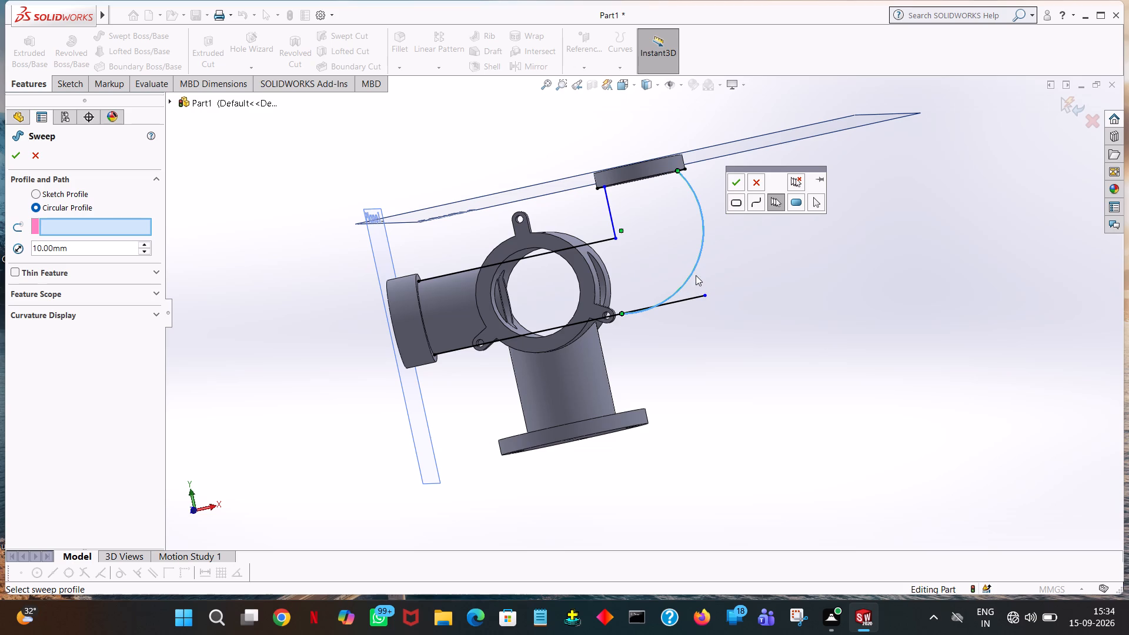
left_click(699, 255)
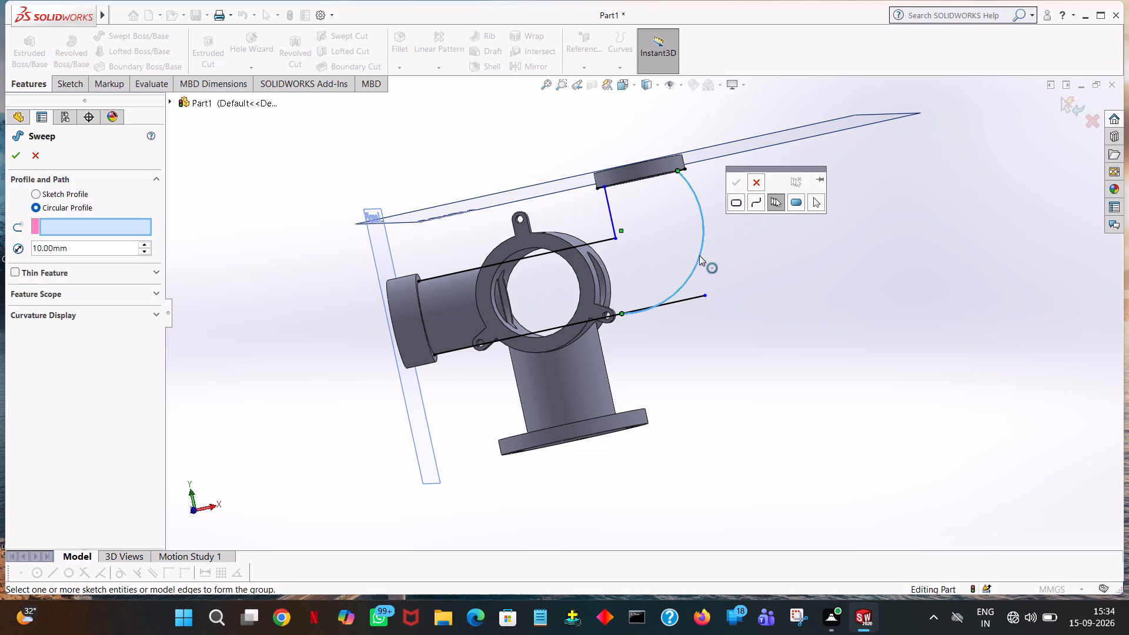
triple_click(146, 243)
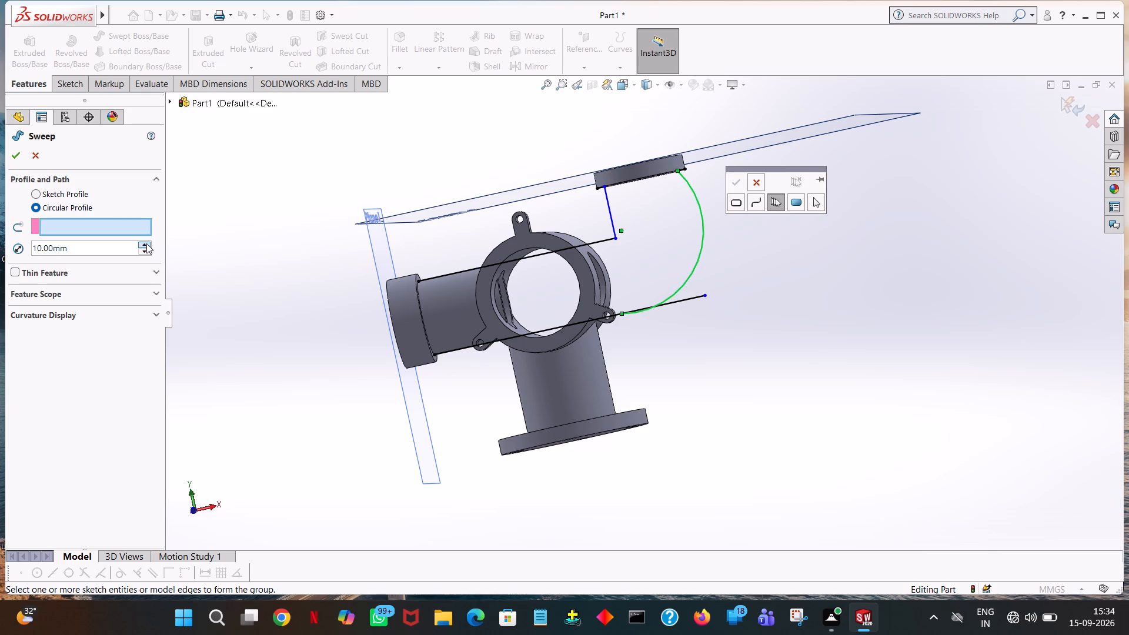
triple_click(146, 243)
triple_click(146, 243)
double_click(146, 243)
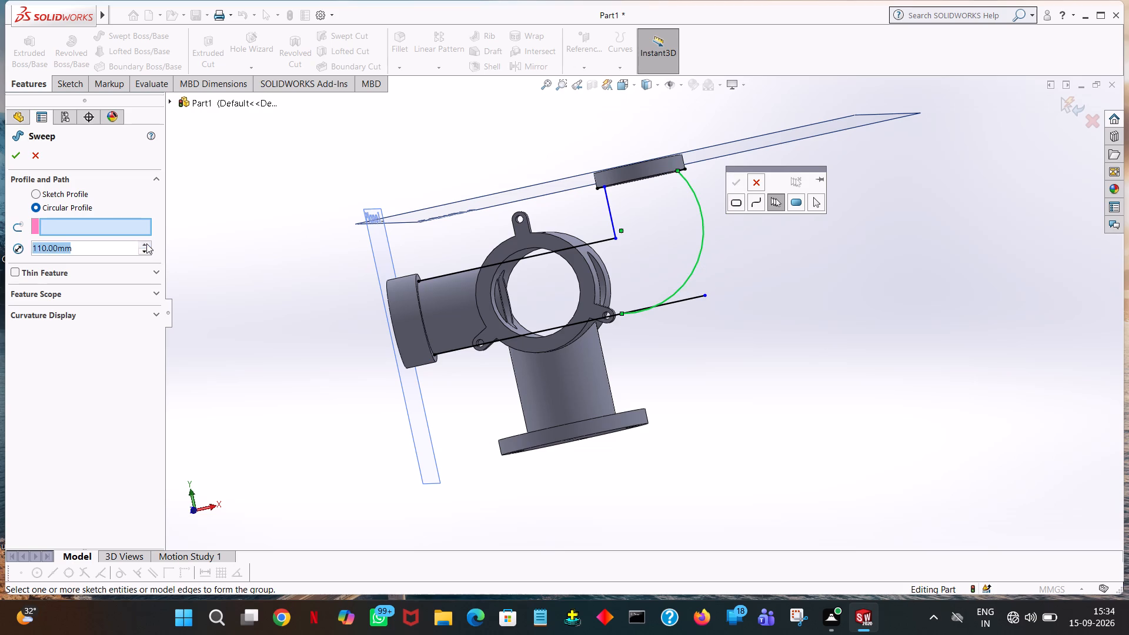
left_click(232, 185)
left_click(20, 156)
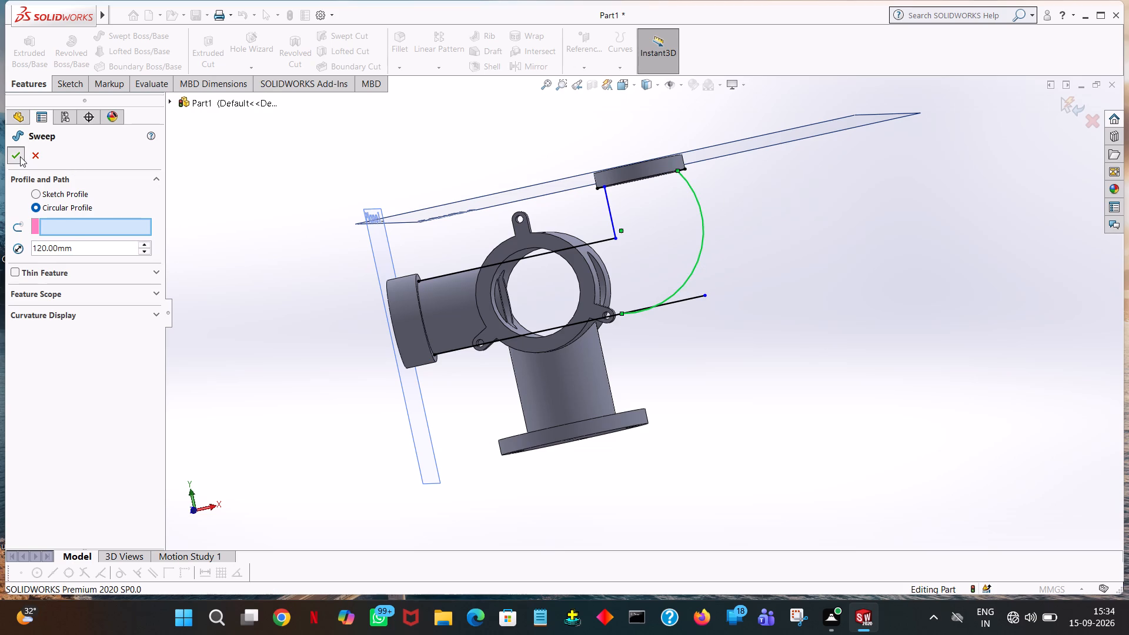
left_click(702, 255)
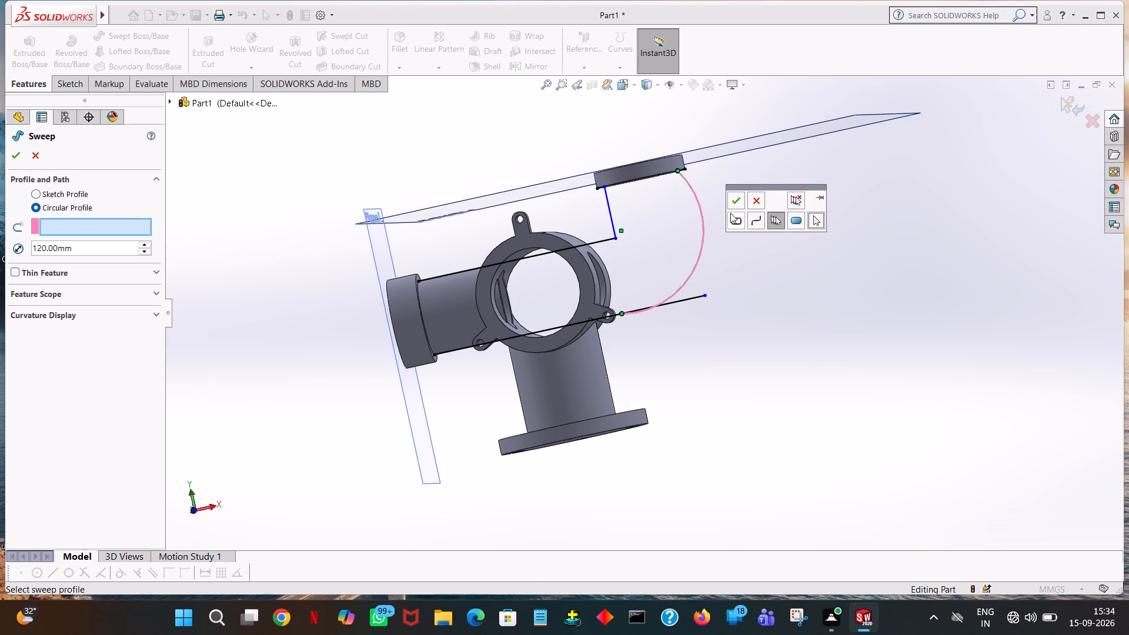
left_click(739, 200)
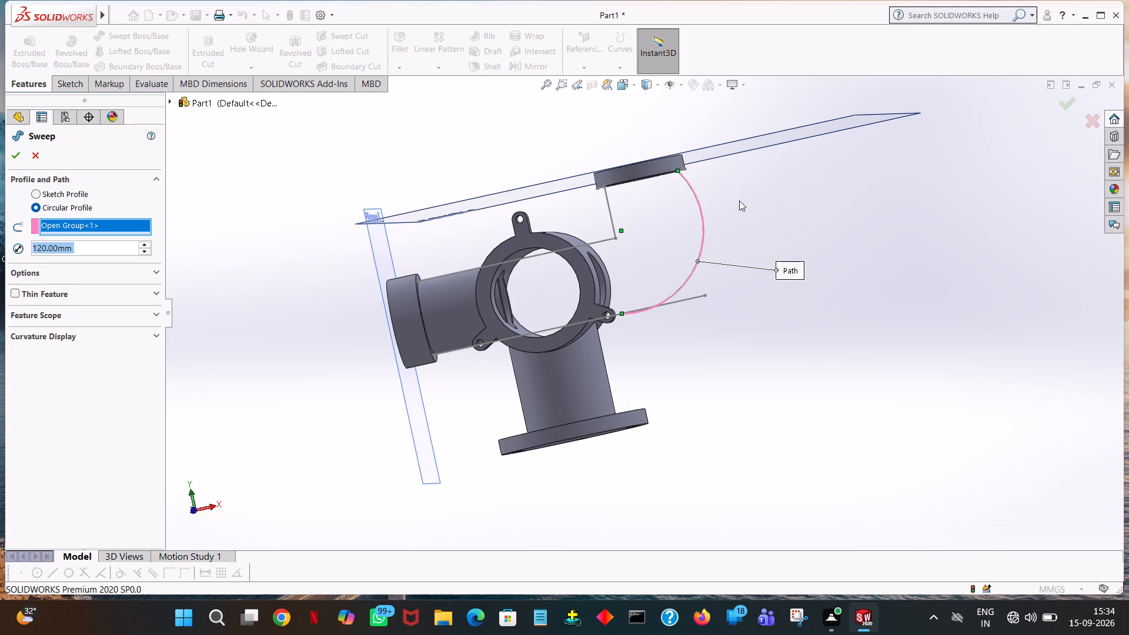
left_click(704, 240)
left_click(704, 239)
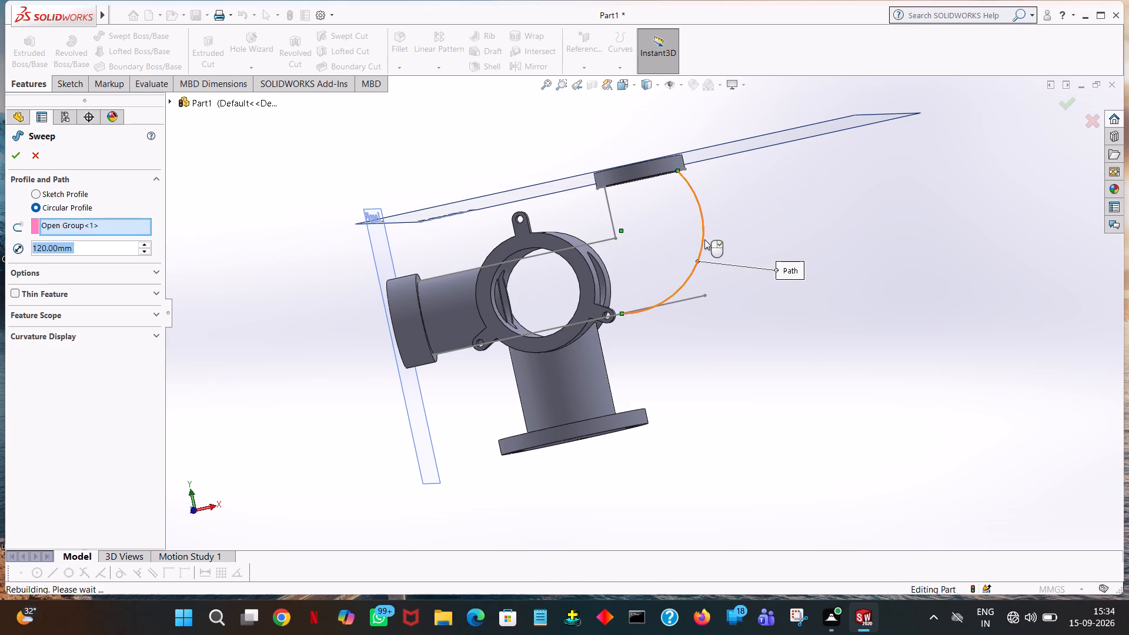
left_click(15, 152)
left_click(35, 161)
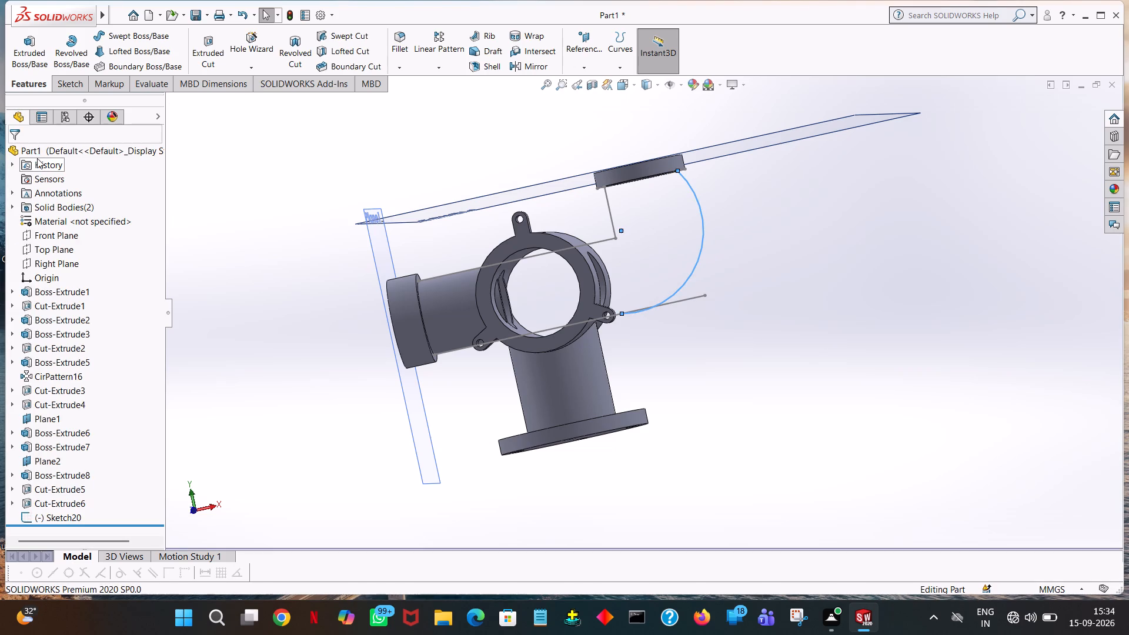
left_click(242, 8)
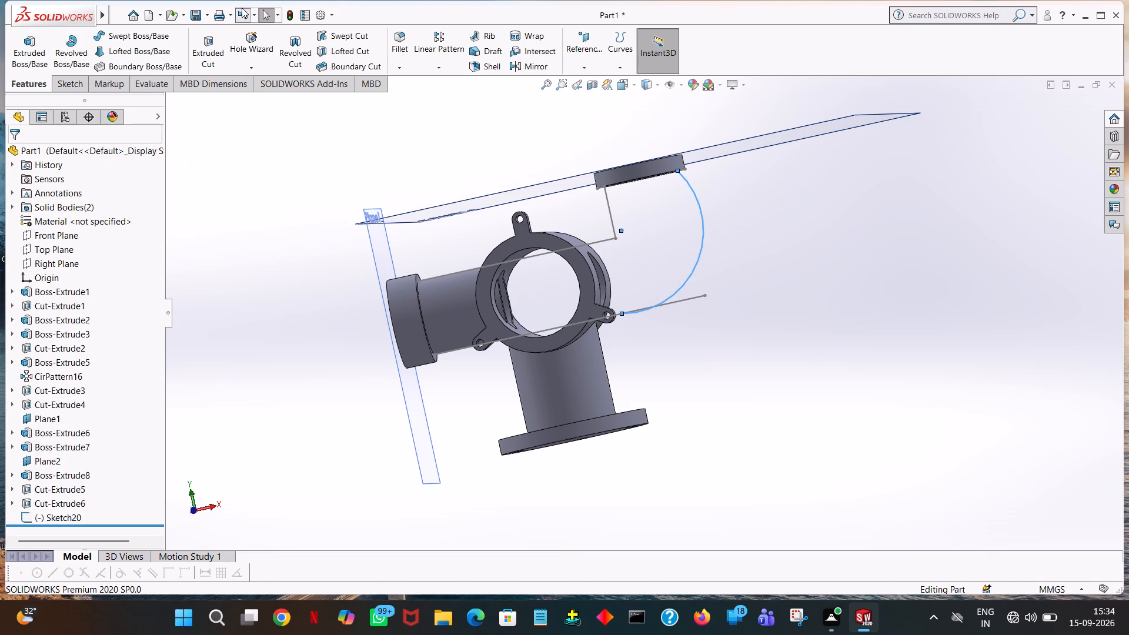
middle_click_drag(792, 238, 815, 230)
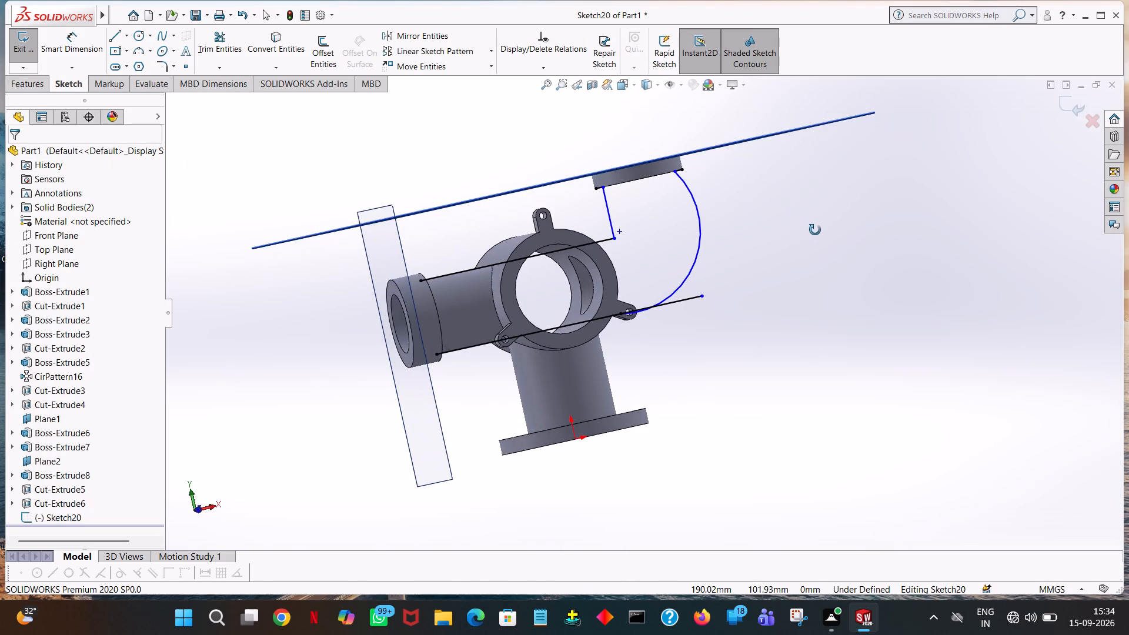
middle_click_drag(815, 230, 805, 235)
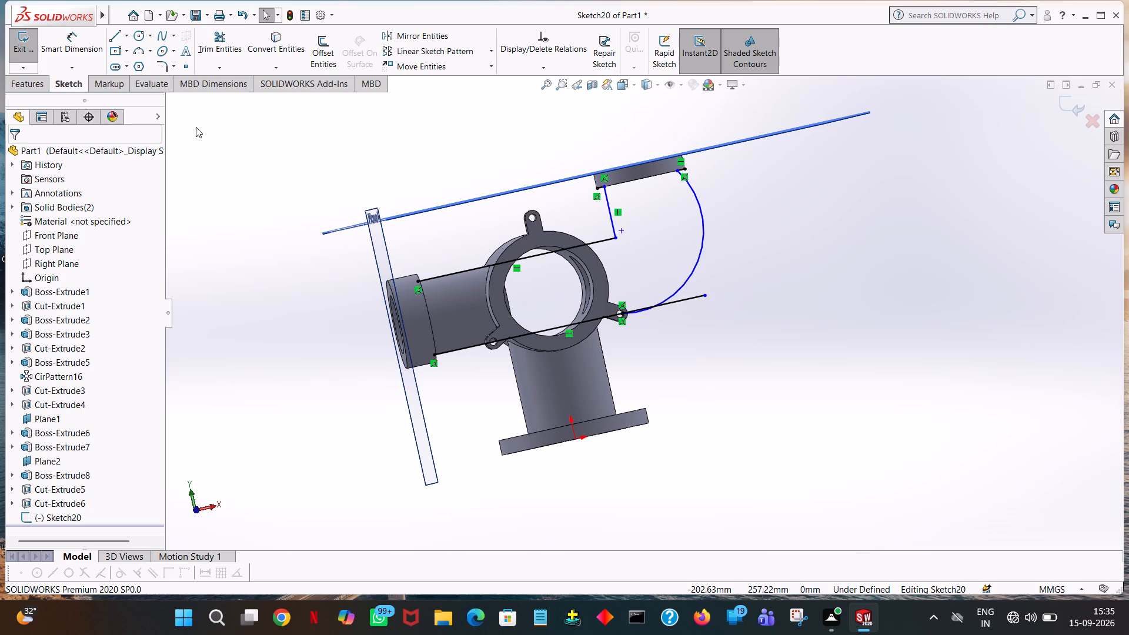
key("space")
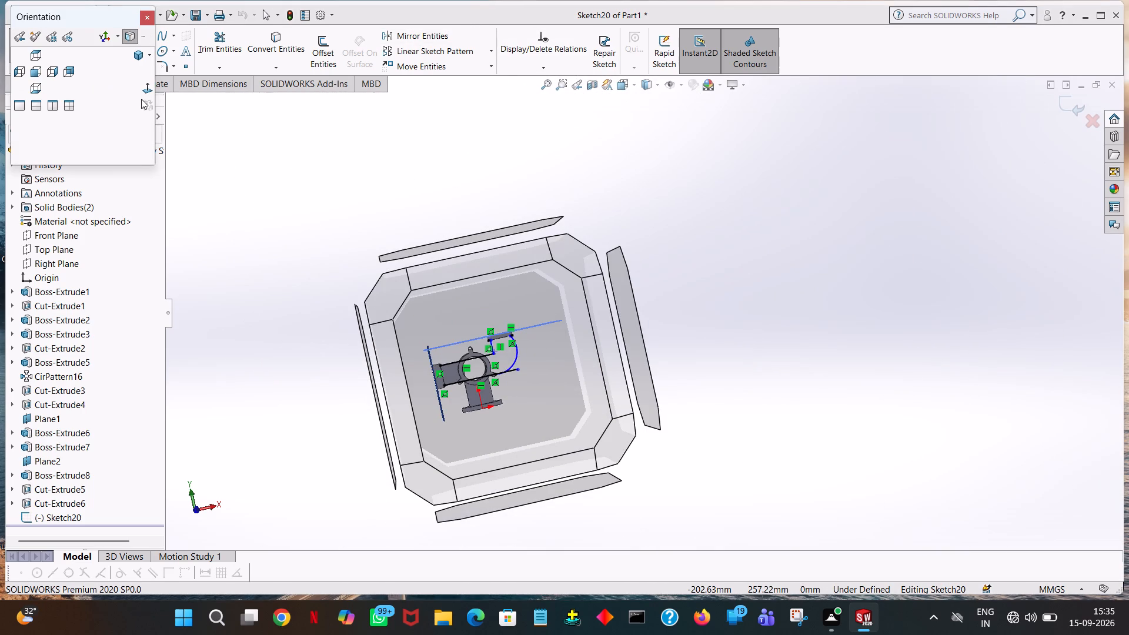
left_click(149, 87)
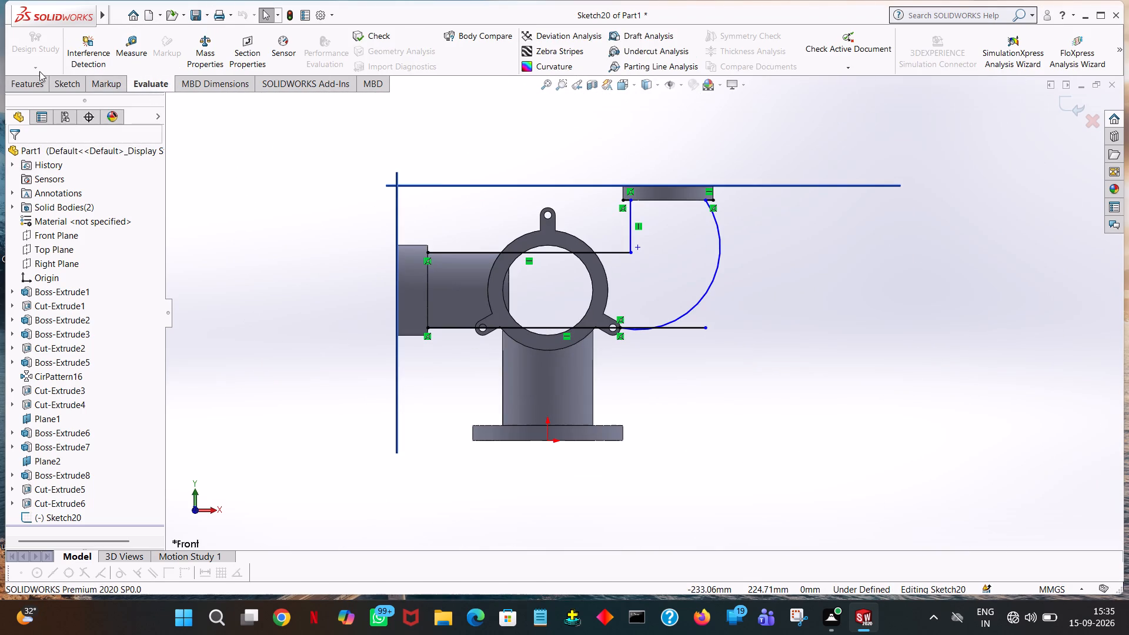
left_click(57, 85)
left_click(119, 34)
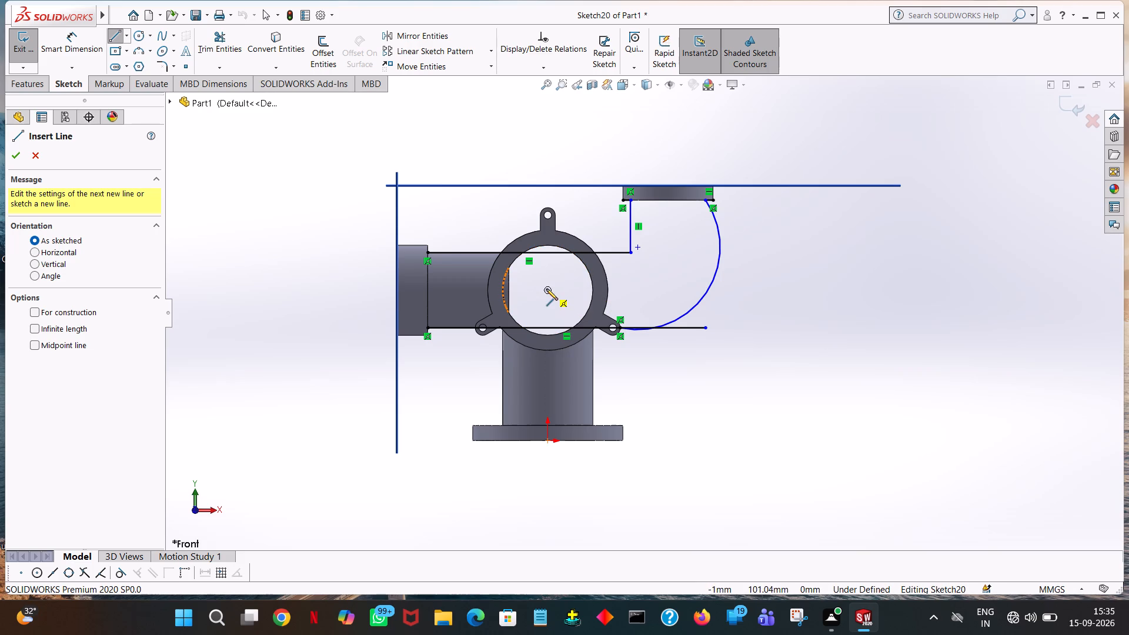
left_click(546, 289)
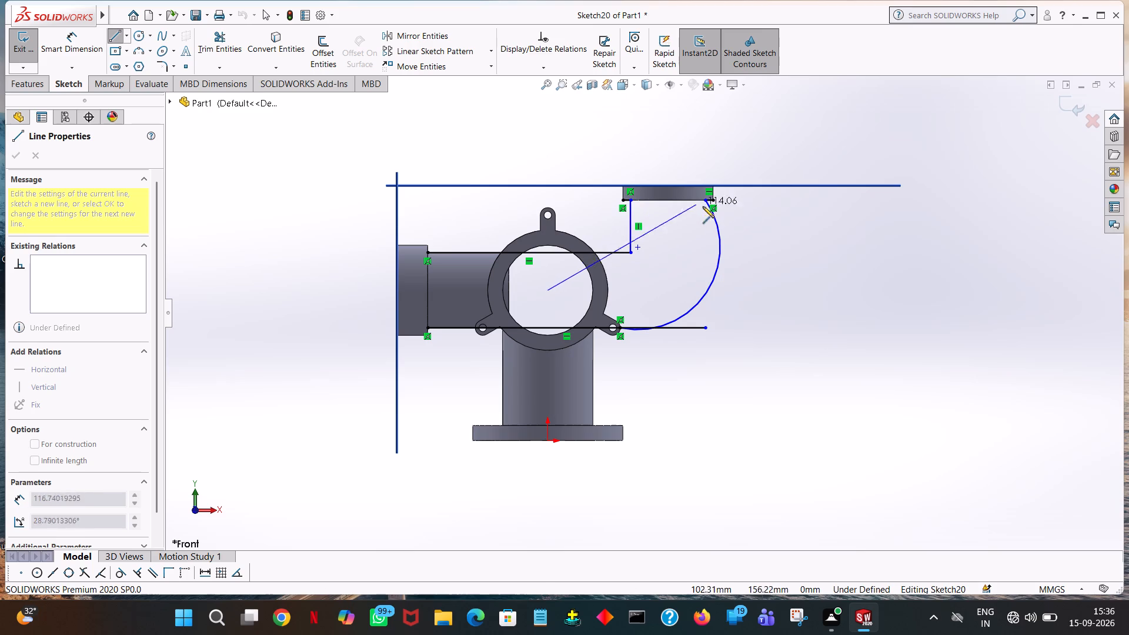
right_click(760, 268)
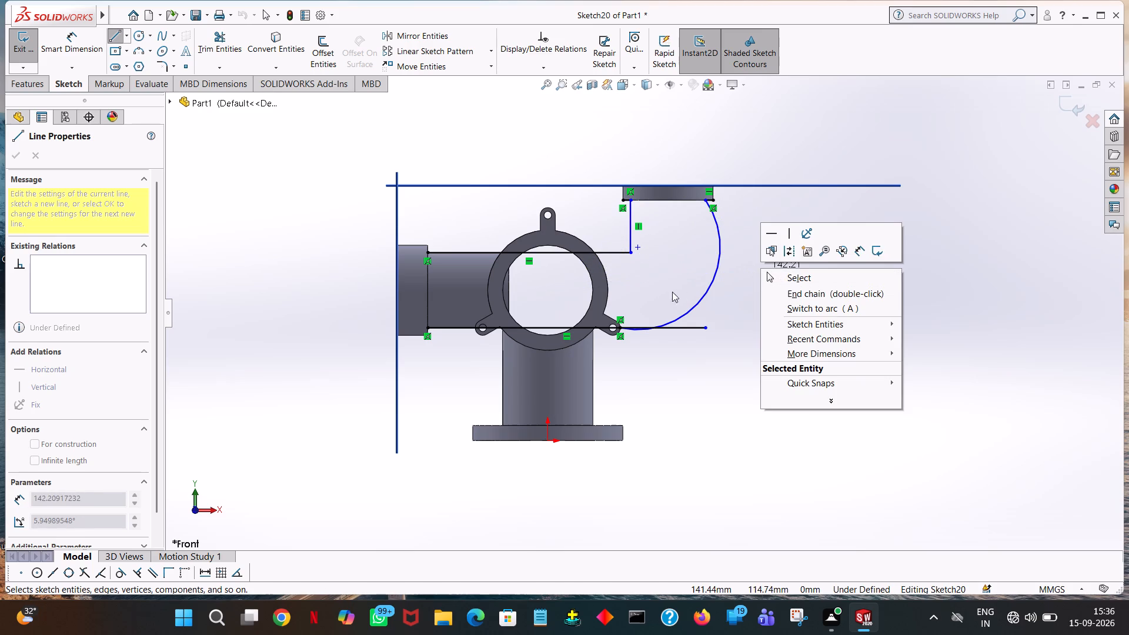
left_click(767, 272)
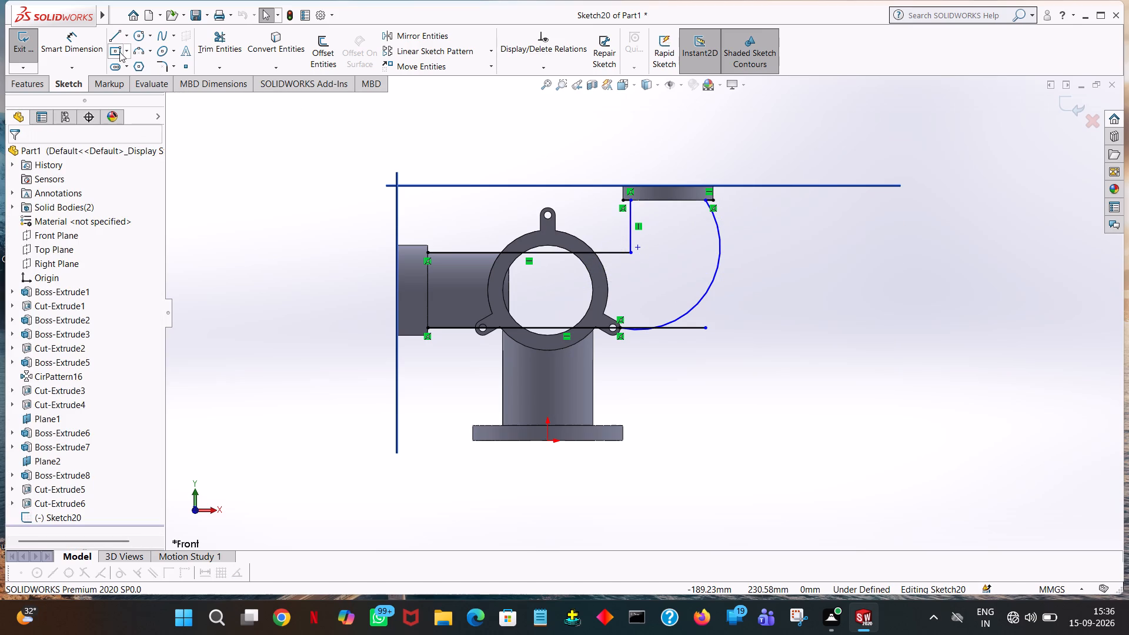
Draw a vertical line about 59 mm long downward from the midpoint of the offset ring's lower edge, ending level with the main bore's centre.
left_click(115, 36)
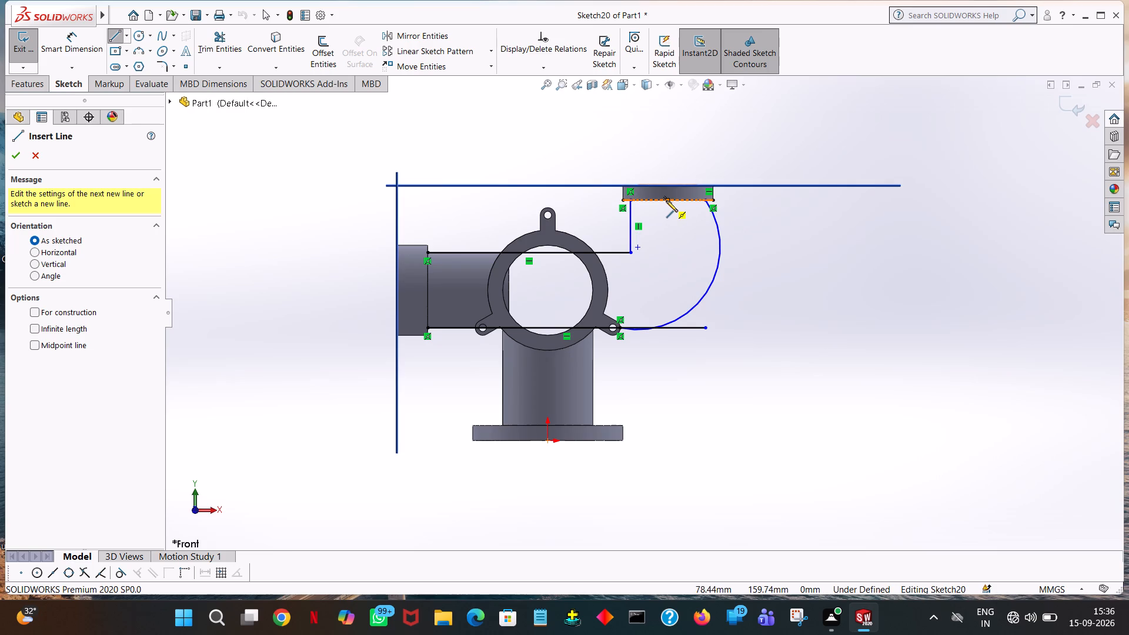
left_click(667, 199)
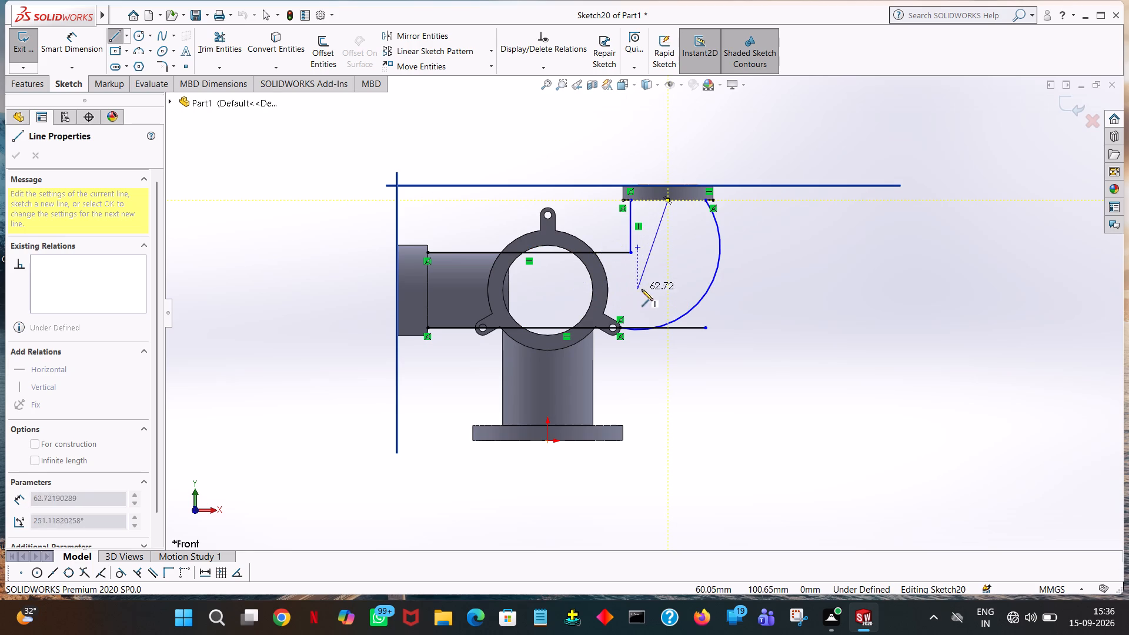
left_click(666, 289)
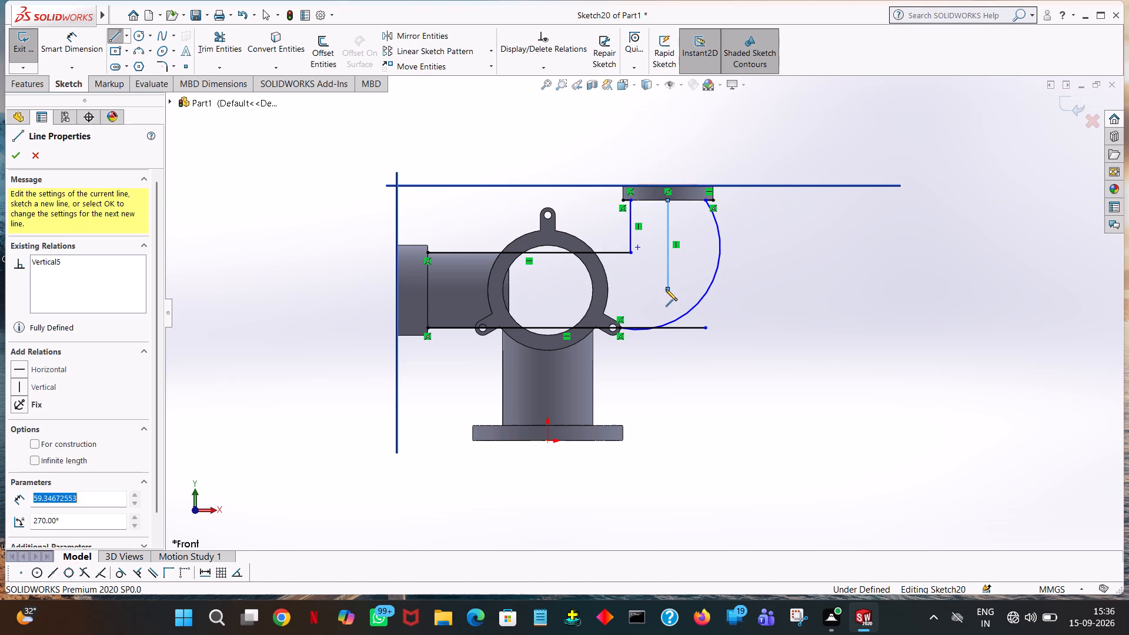
right_click(666, 289)
left_click(717, 305)
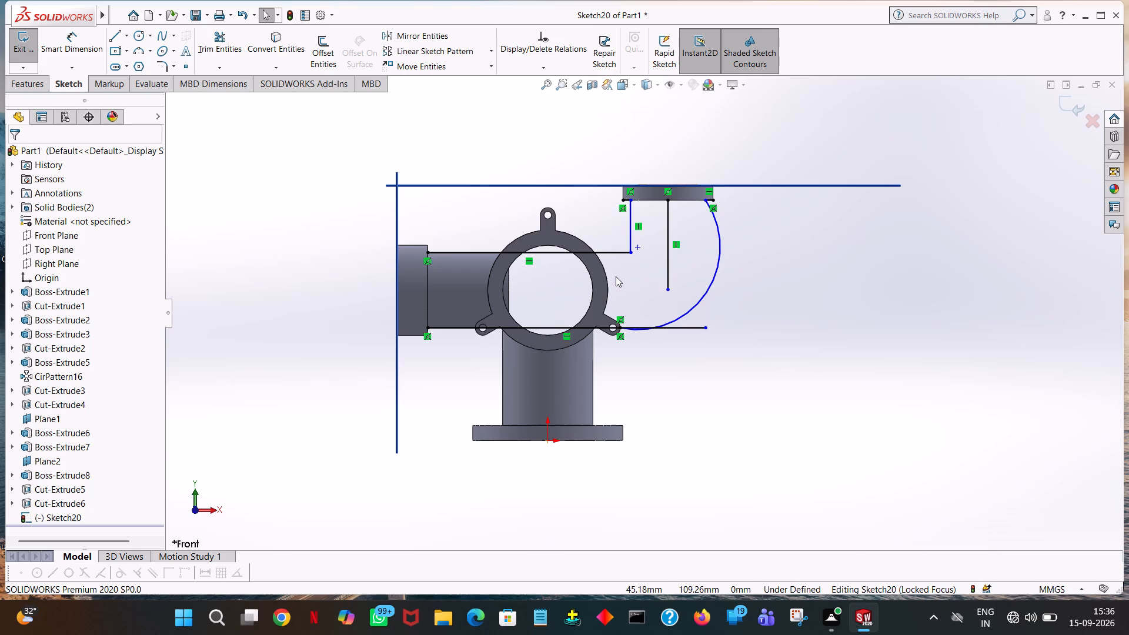
Draw a nearly horizontal line about 80 mm long from the main bore's centre to the lower end of the vertical centreline.
left_click(118, 29)
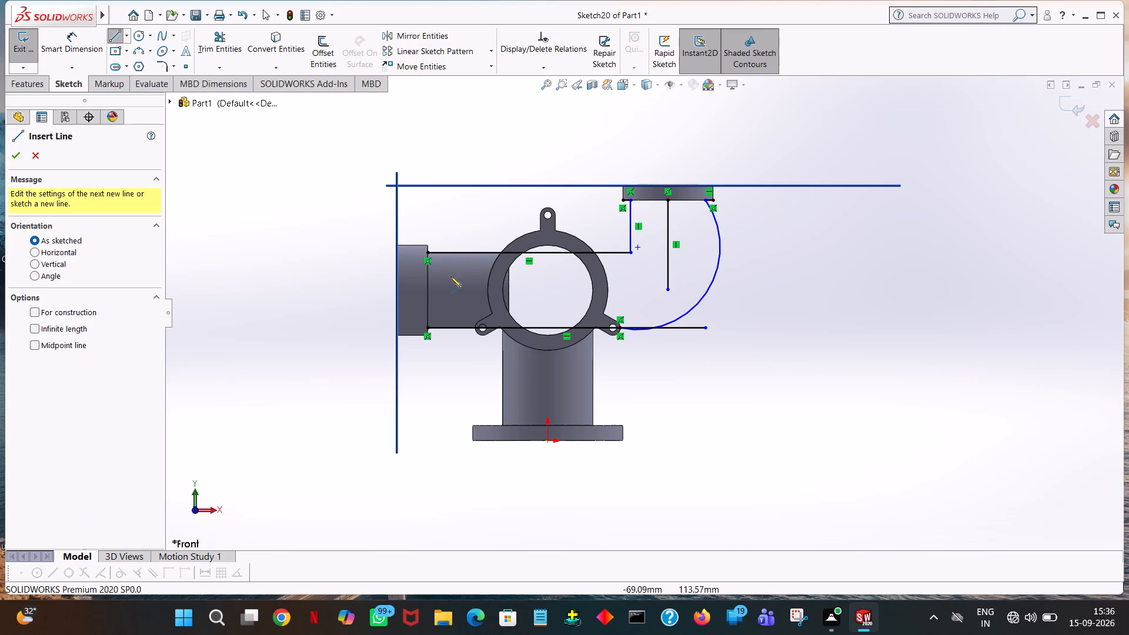
left_click(546, 289)
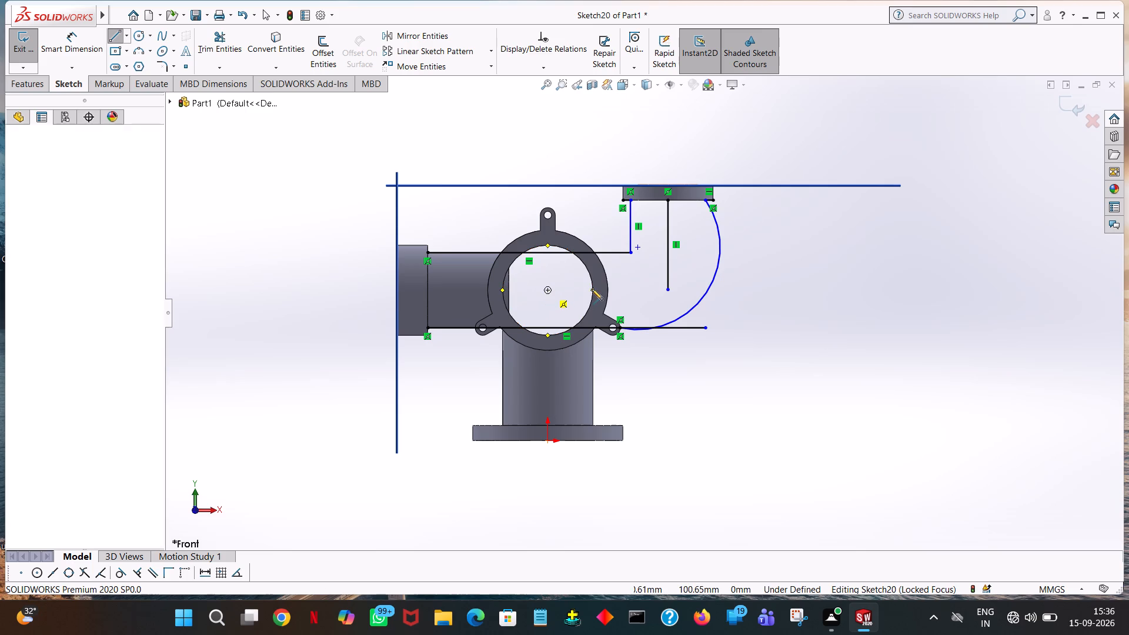
left_click(666, 289)
right_click(666, 289)
left_click(694, 294)
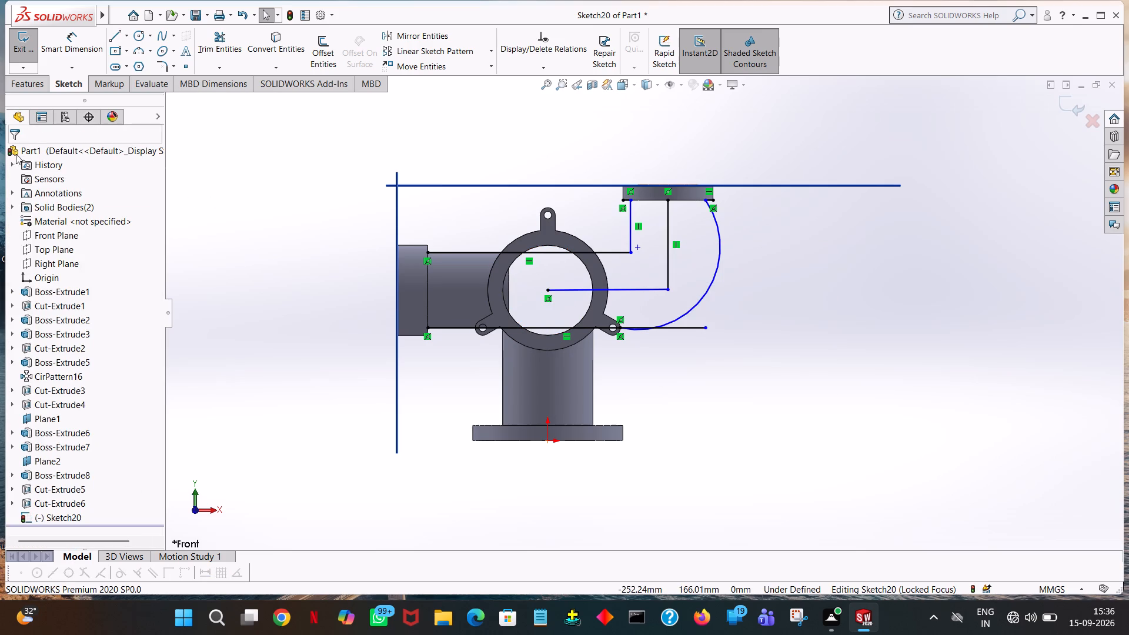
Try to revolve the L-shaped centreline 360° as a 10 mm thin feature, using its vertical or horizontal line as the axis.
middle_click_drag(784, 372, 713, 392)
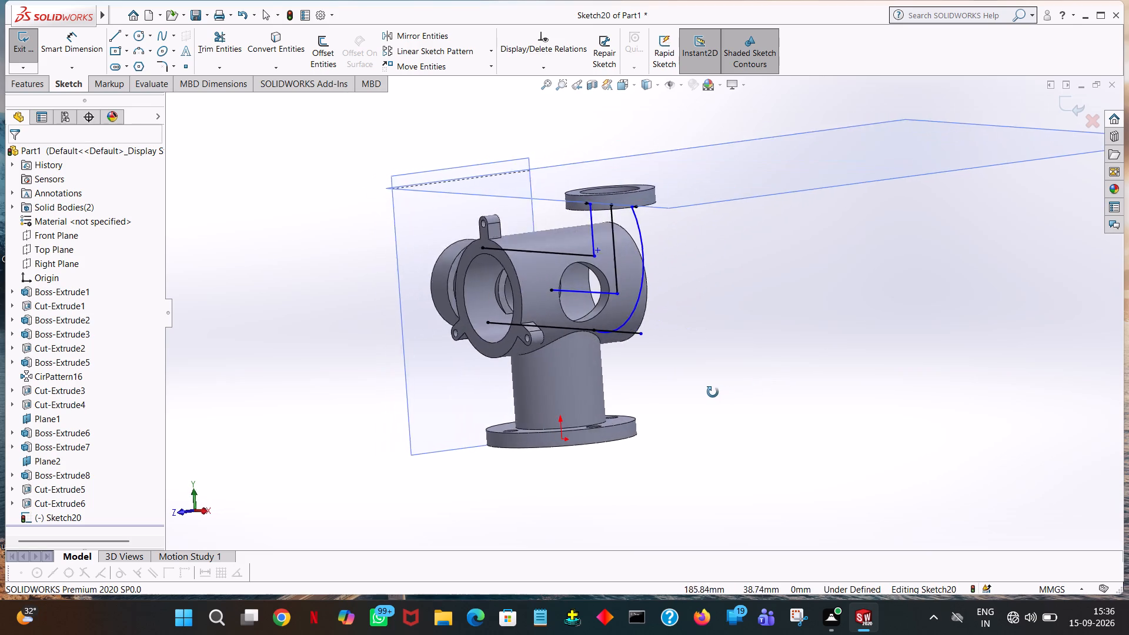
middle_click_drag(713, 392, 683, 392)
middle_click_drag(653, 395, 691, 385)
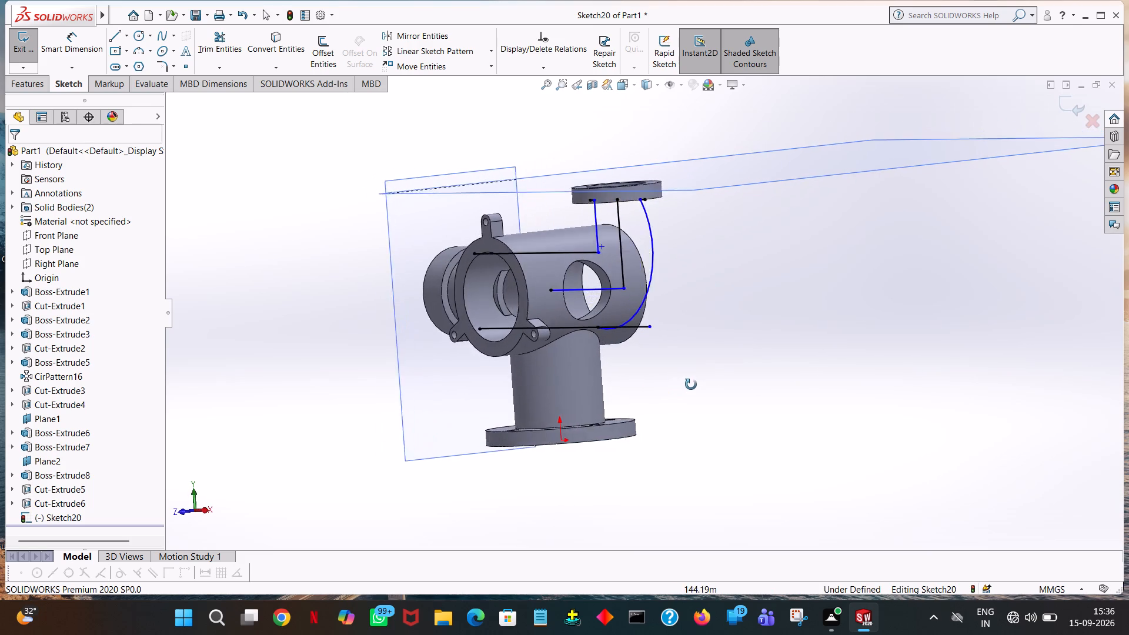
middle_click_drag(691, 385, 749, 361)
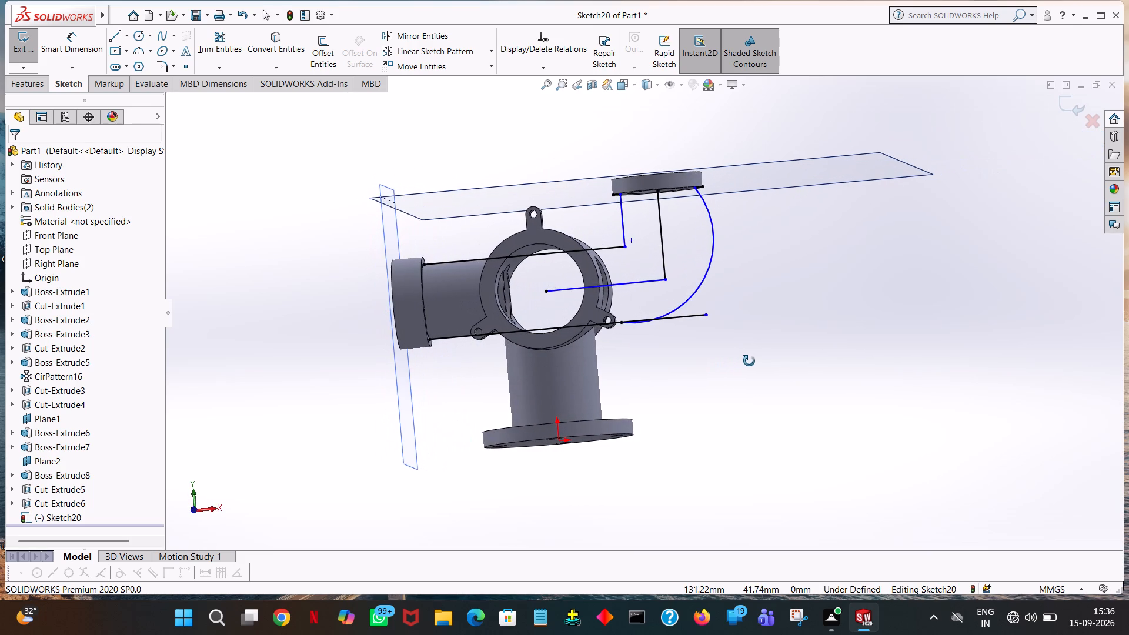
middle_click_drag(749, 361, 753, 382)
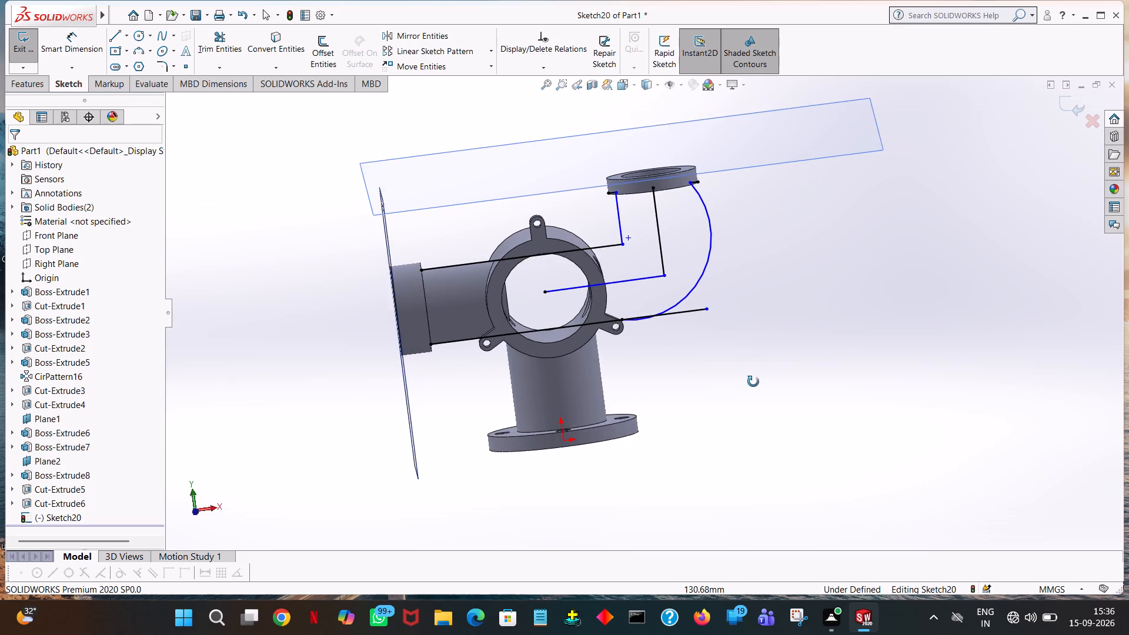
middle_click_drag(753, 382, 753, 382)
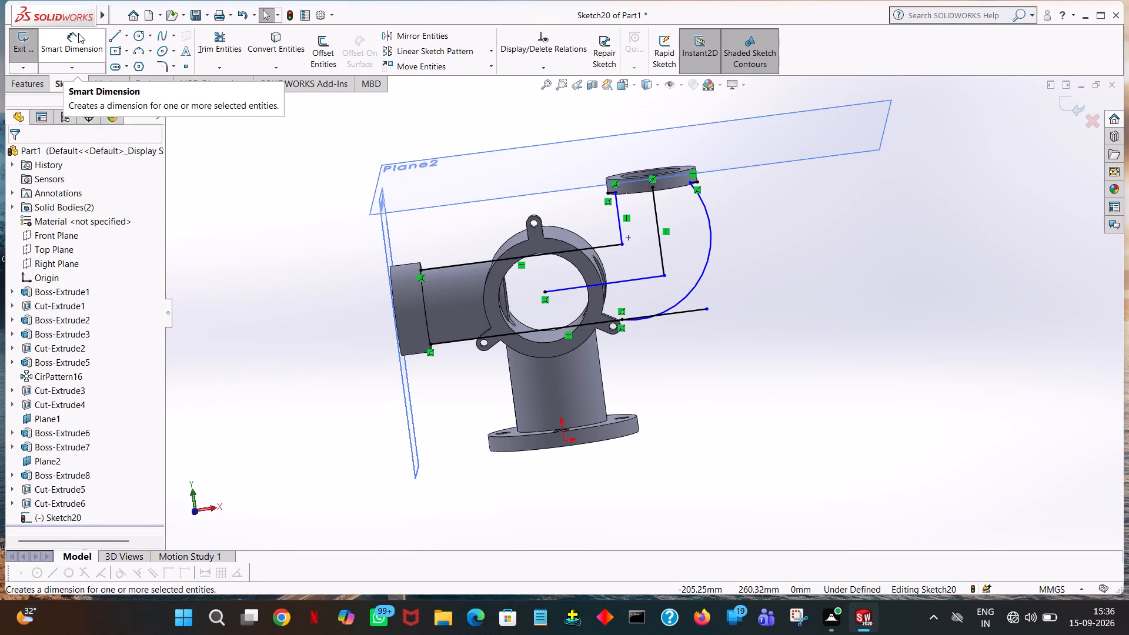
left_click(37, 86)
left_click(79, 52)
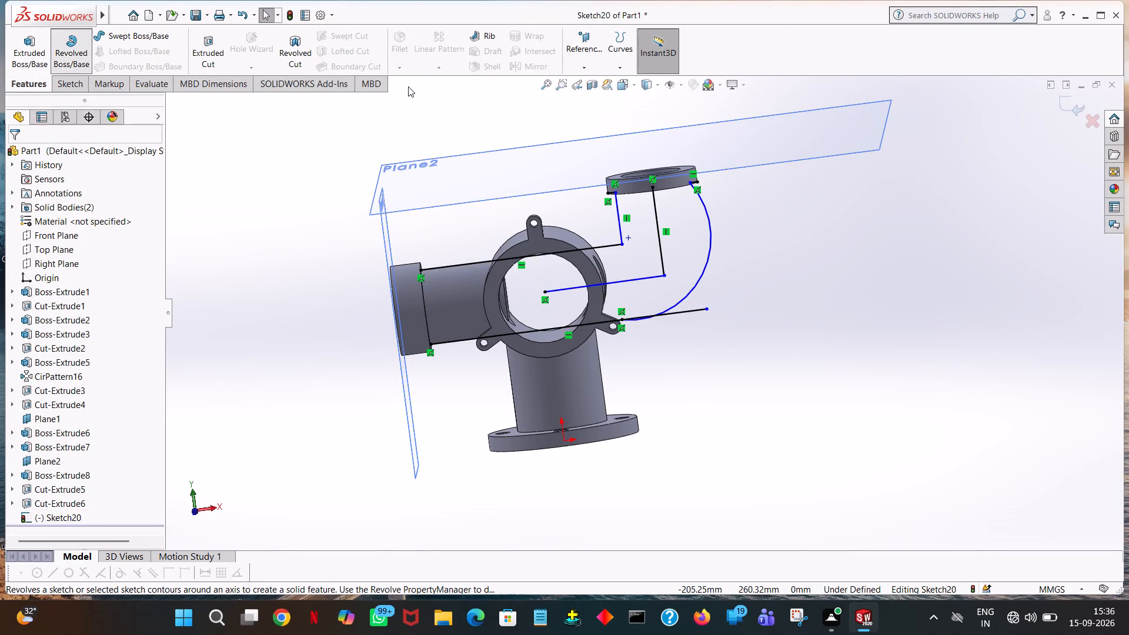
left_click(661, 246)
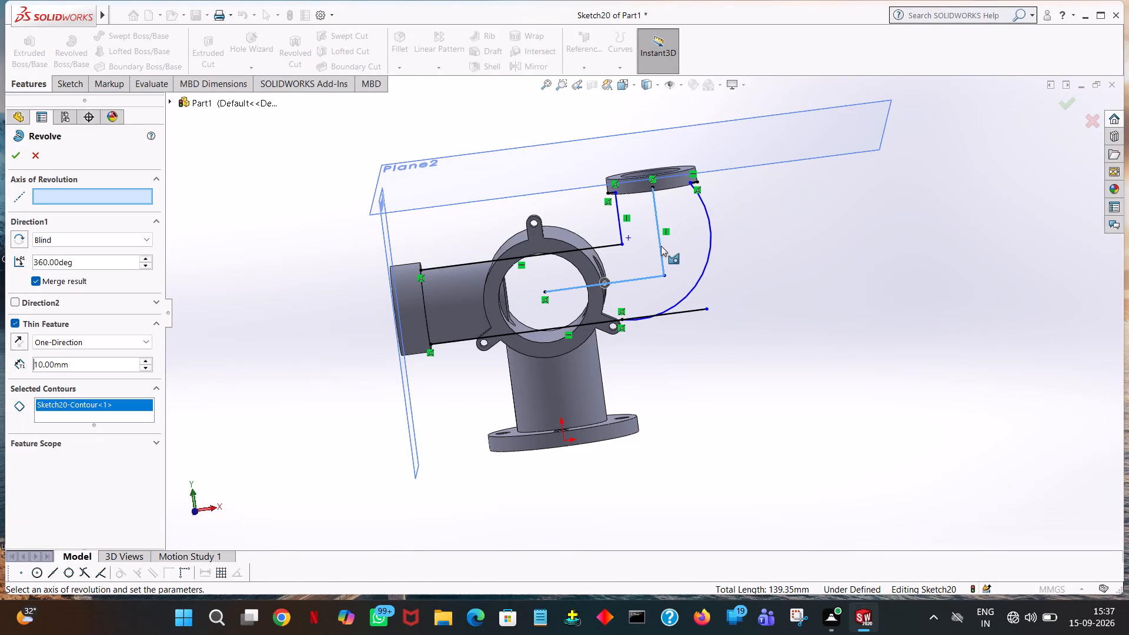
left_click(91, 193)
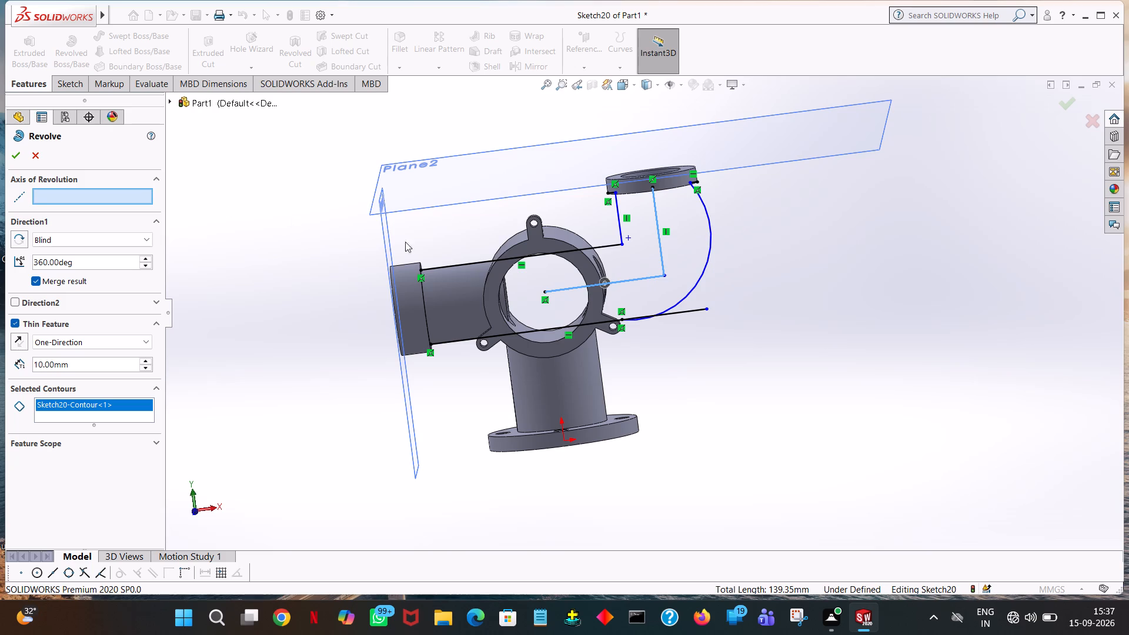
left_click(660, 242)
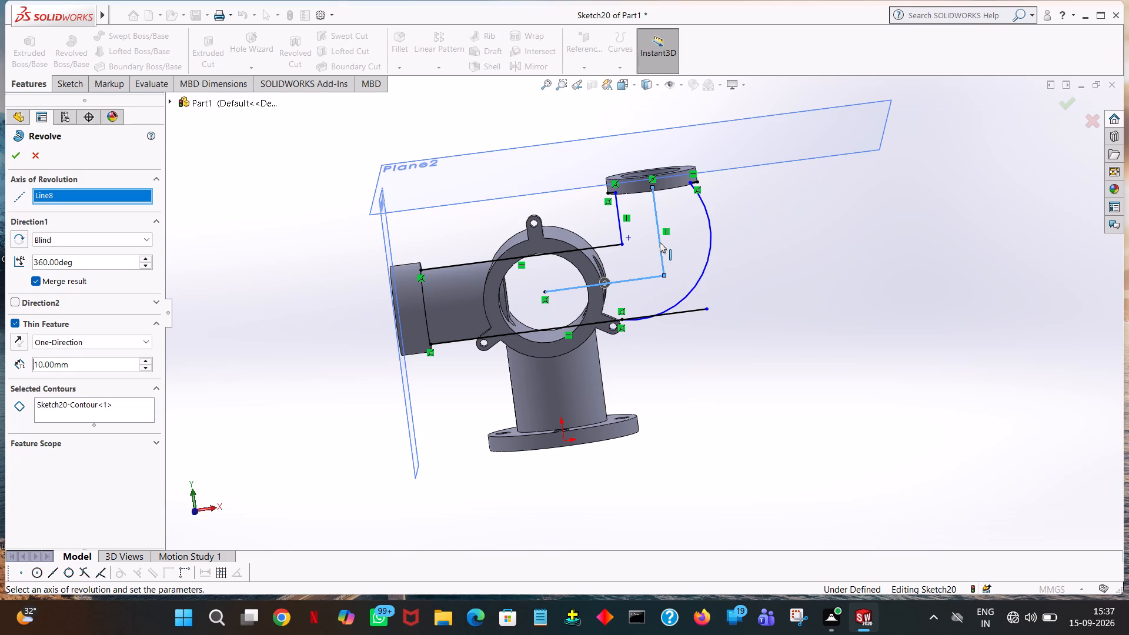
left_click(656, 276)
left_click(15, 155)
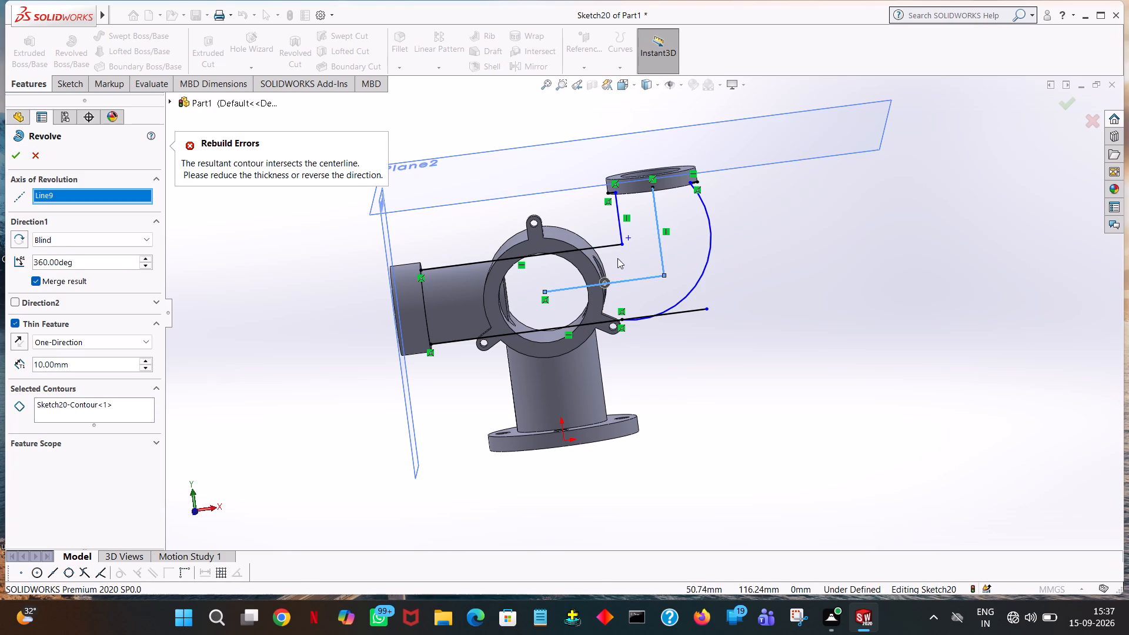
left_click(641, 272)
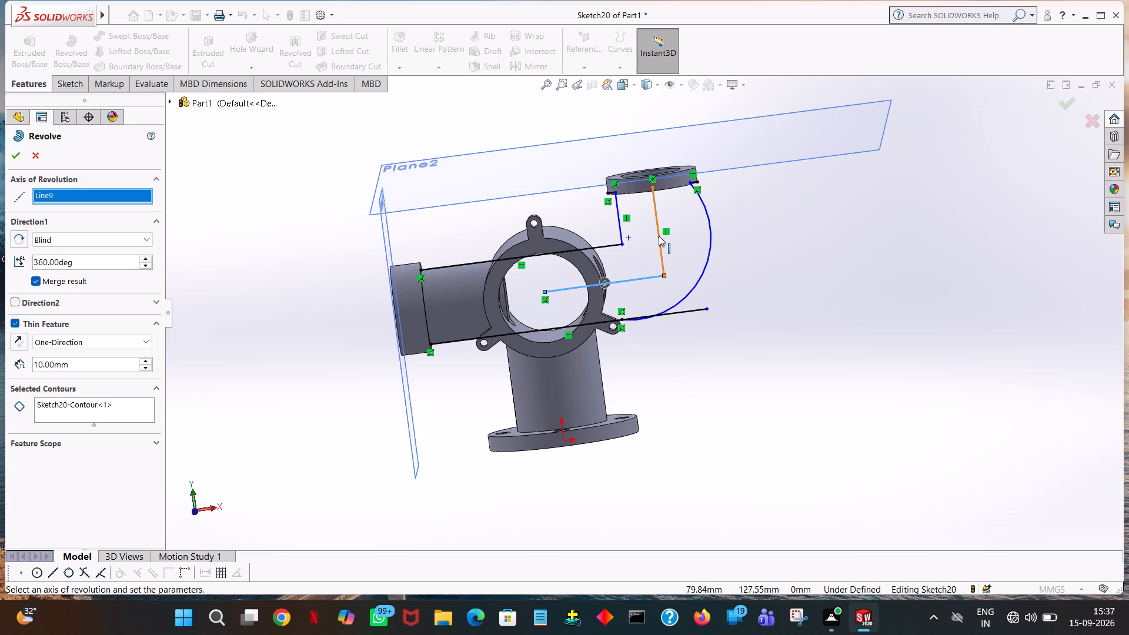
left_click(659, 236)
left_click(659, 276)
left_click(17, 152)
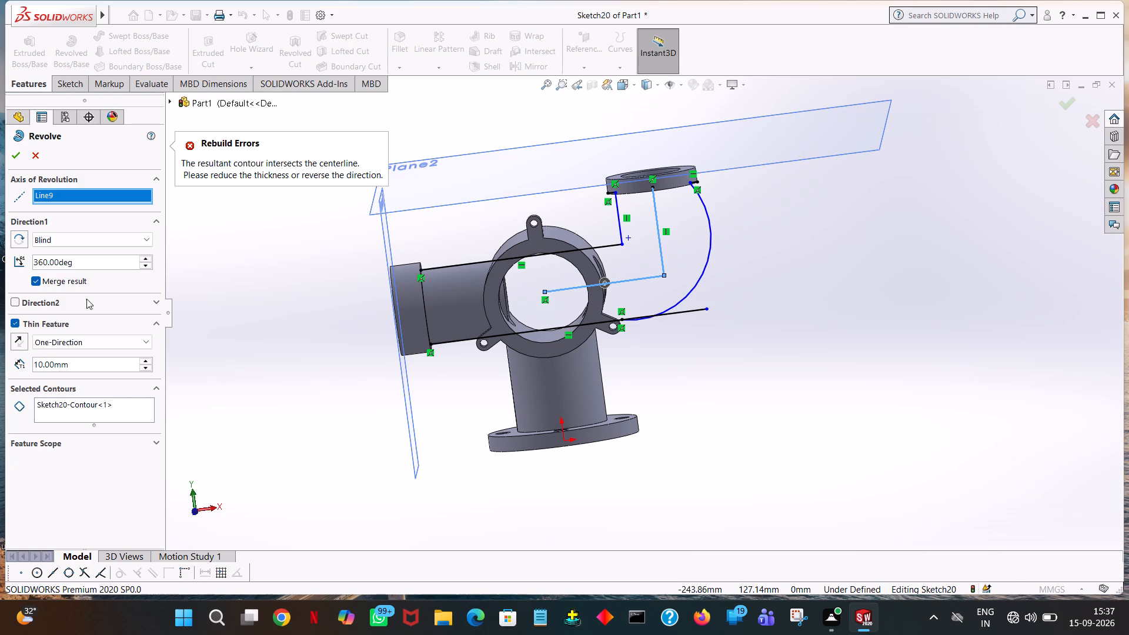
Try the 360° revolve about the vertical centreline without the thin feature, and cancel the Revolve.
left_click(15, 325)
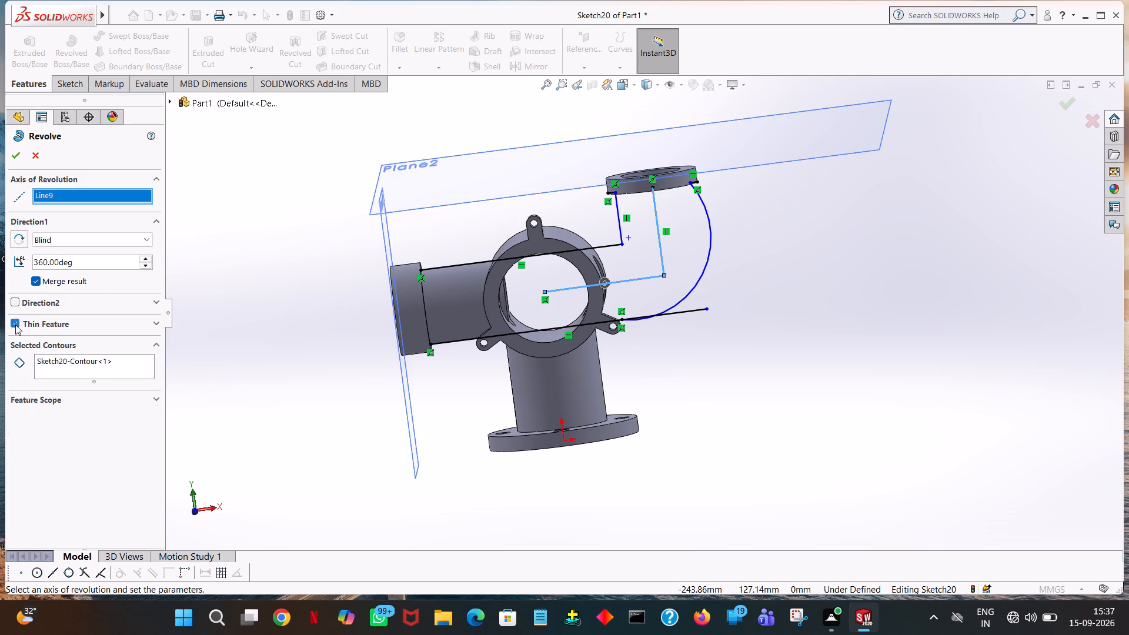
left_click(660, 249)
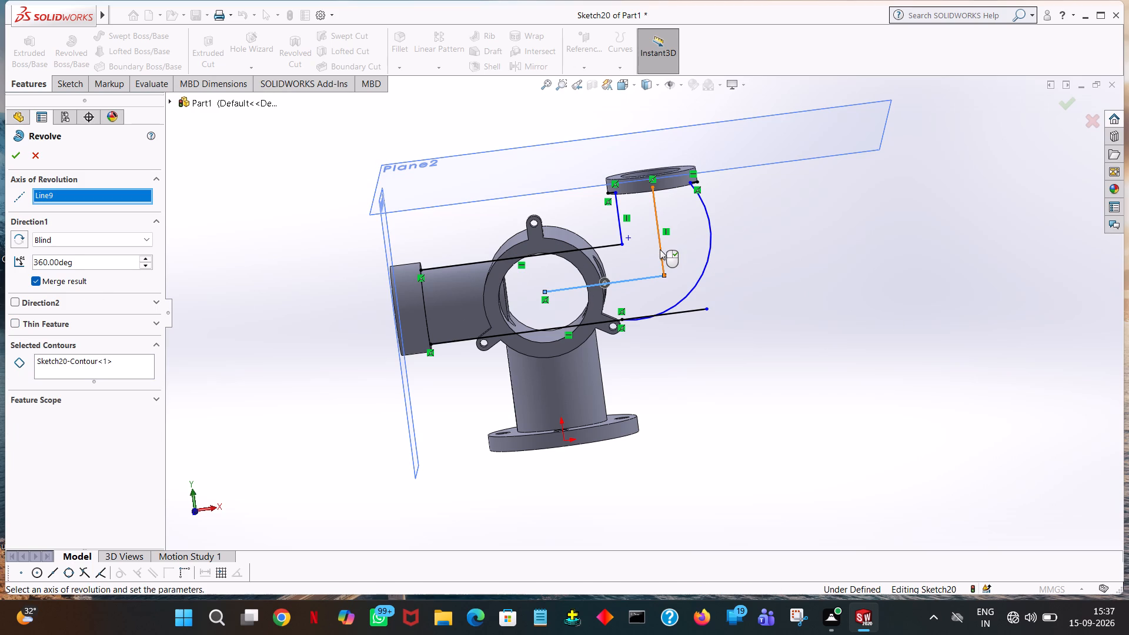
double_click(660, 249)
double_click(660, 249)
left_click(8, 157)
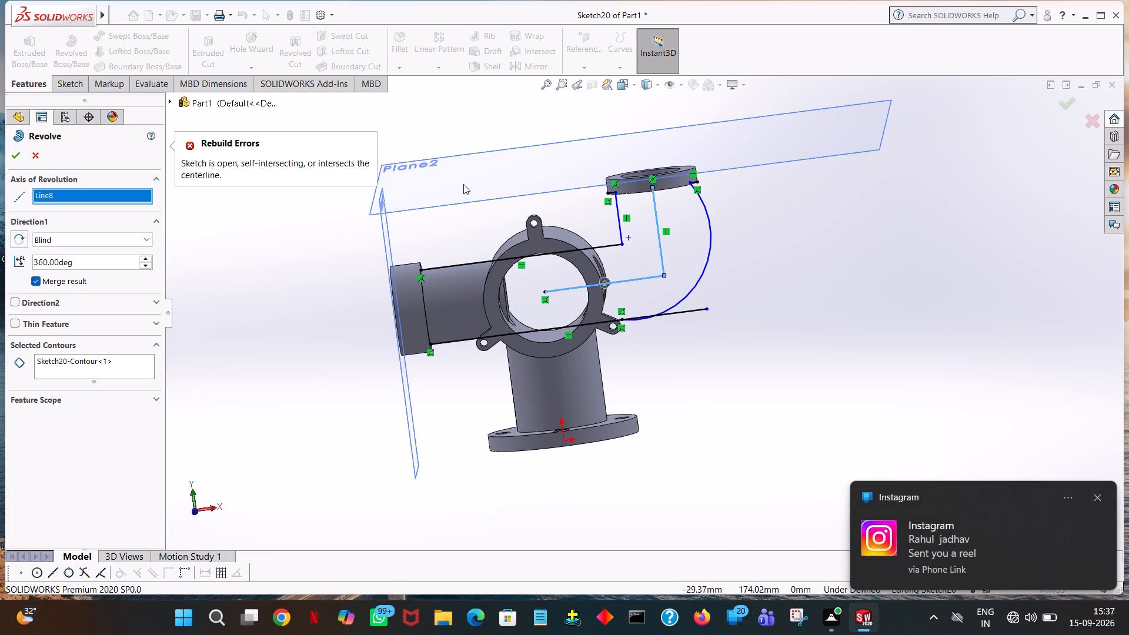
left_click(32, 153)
Trim away the two short 5 mm line segments at either end of the offset ring's lower edge.
left_click(74, 85)
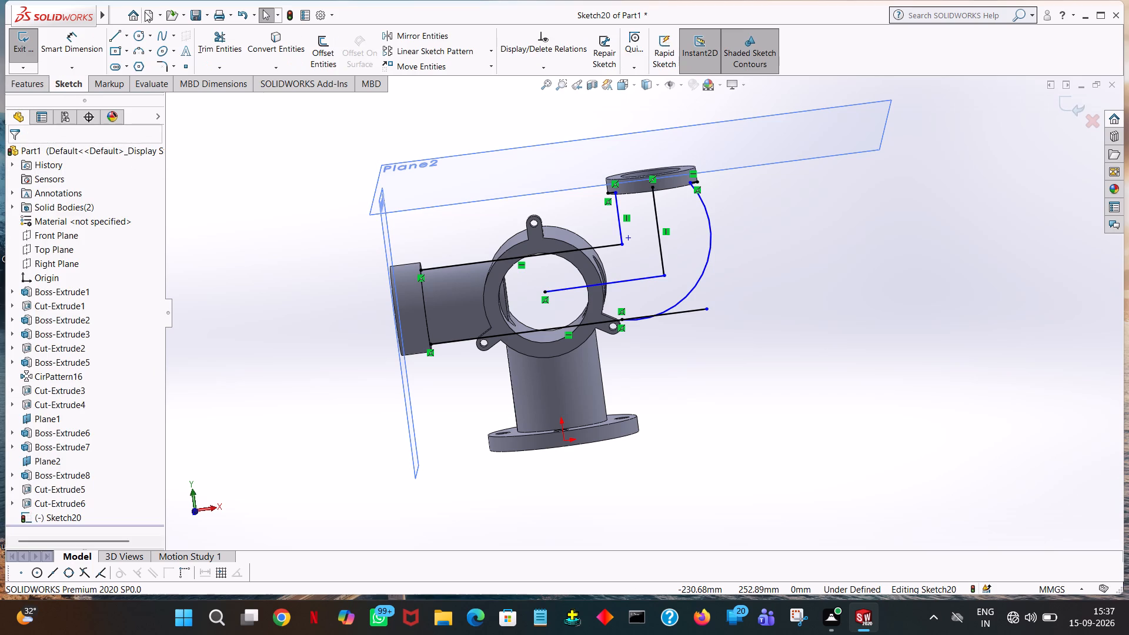
left_click(223, 41)
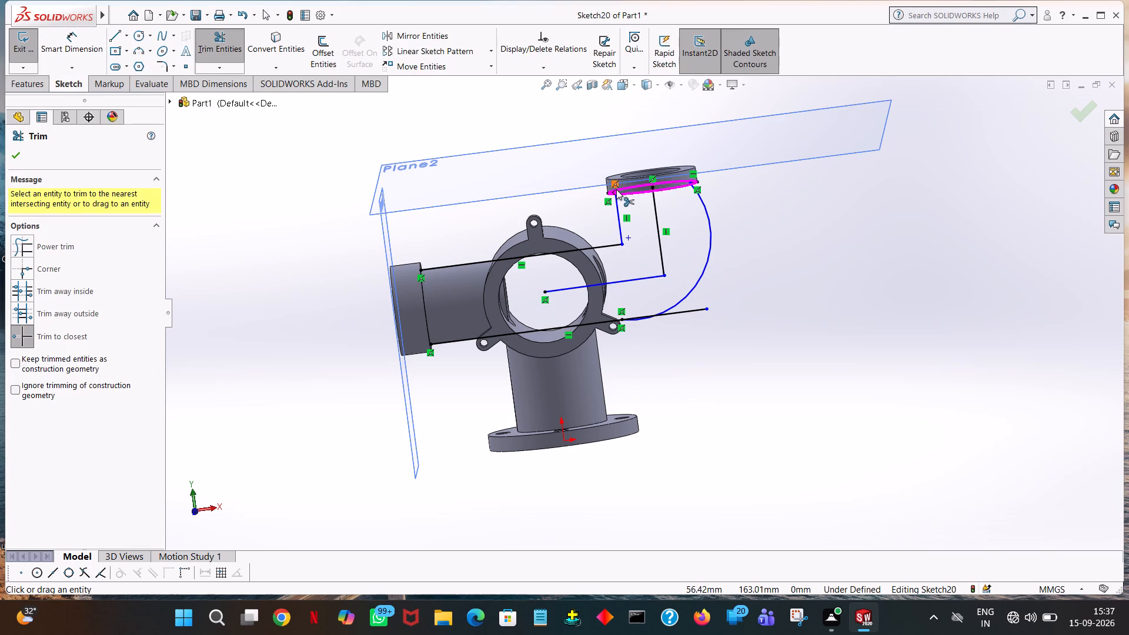
left_click(612, 192)
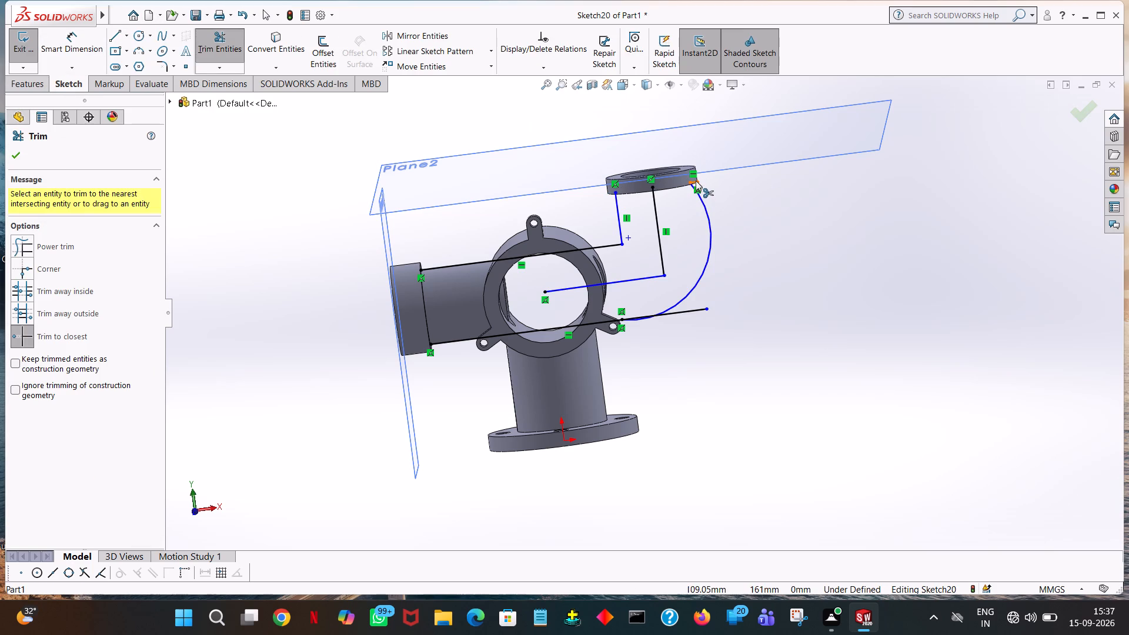
left_click(696, 181)
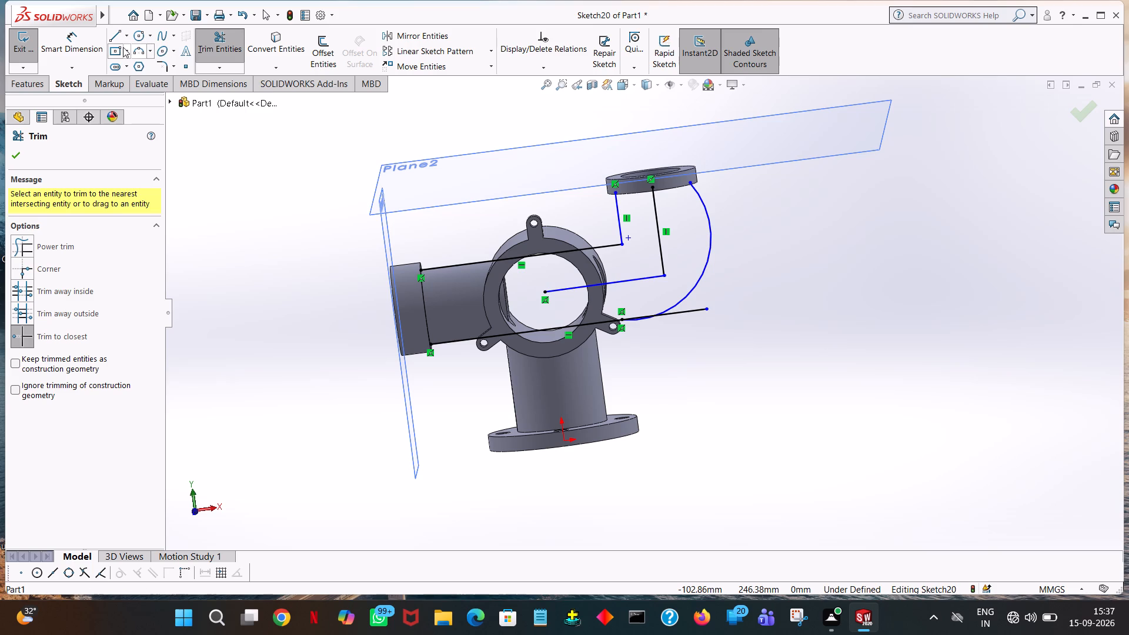
Draw a 50 mm horizontal line under the offset ring, from the short vertical line's upper end to the arc's upper end.
left_click(111, 38)
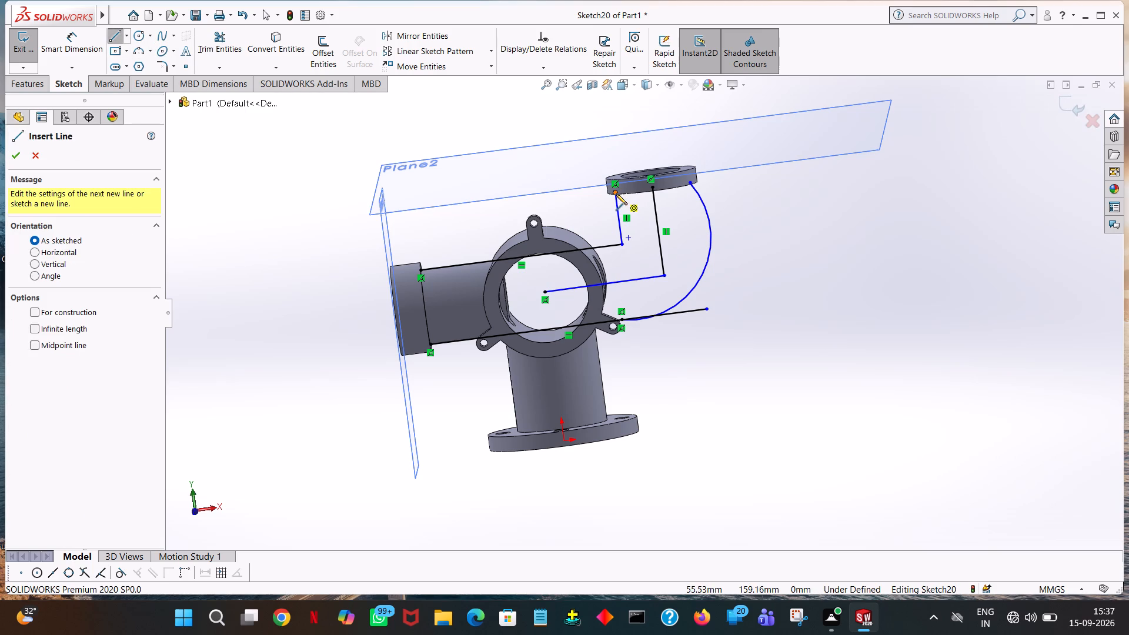
left_click(616, 193)
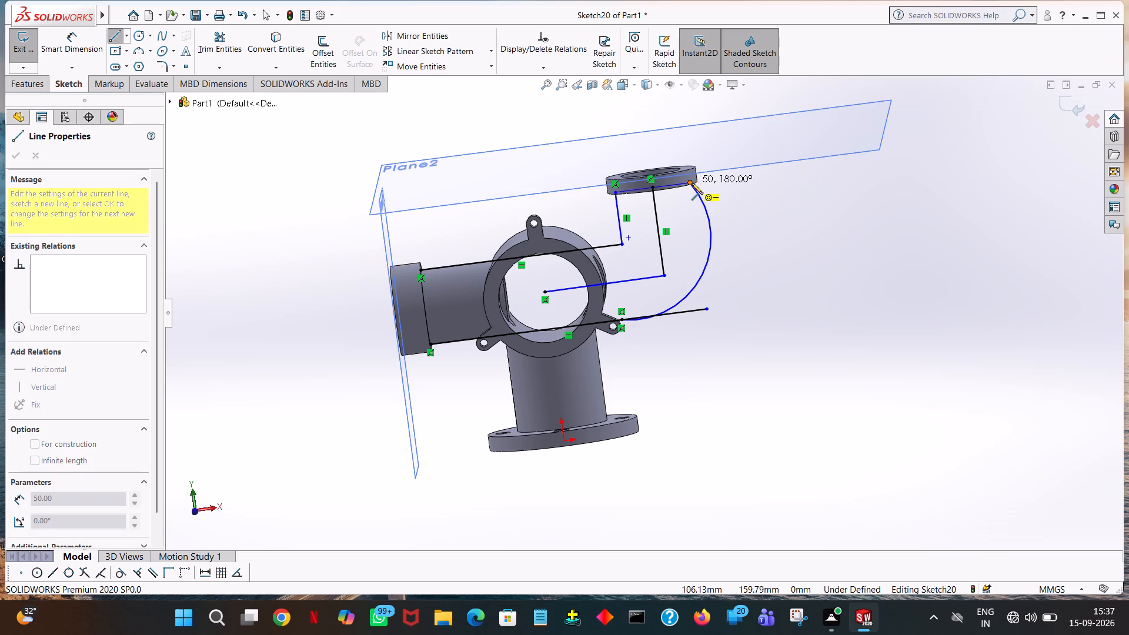
left_click(692, 183)
right_click(692, 183)
left_click(762, 193)
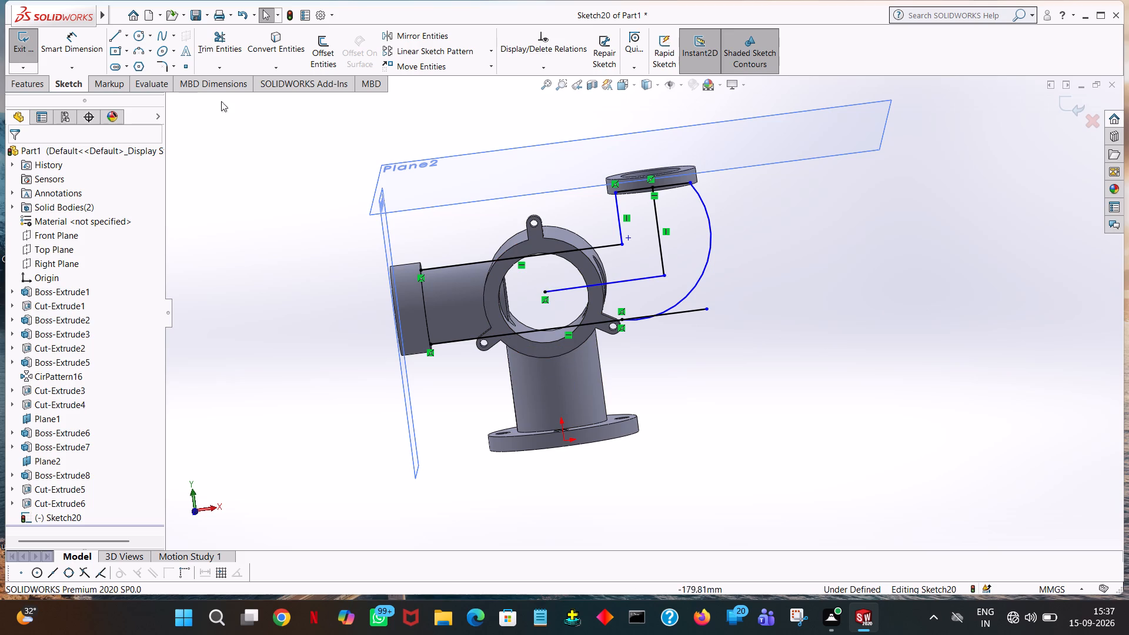
Draw a 50 mm vertical line through the main bore's centre, joining the upper and lower horizontal pipe lines.
left_click(112, 38)
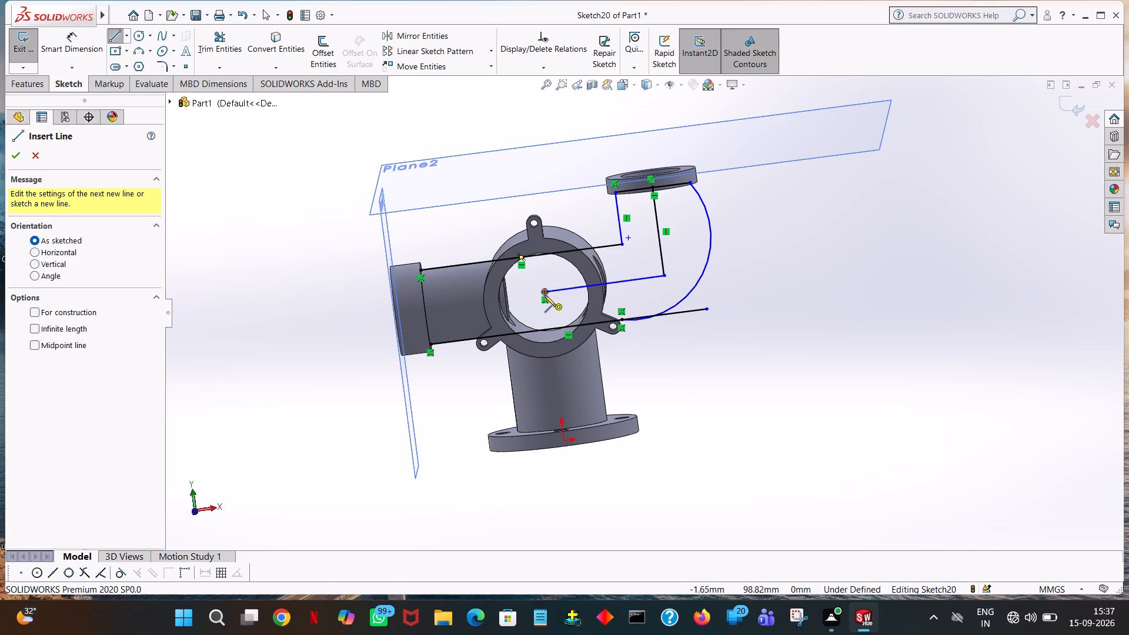
left_click(540, 252)
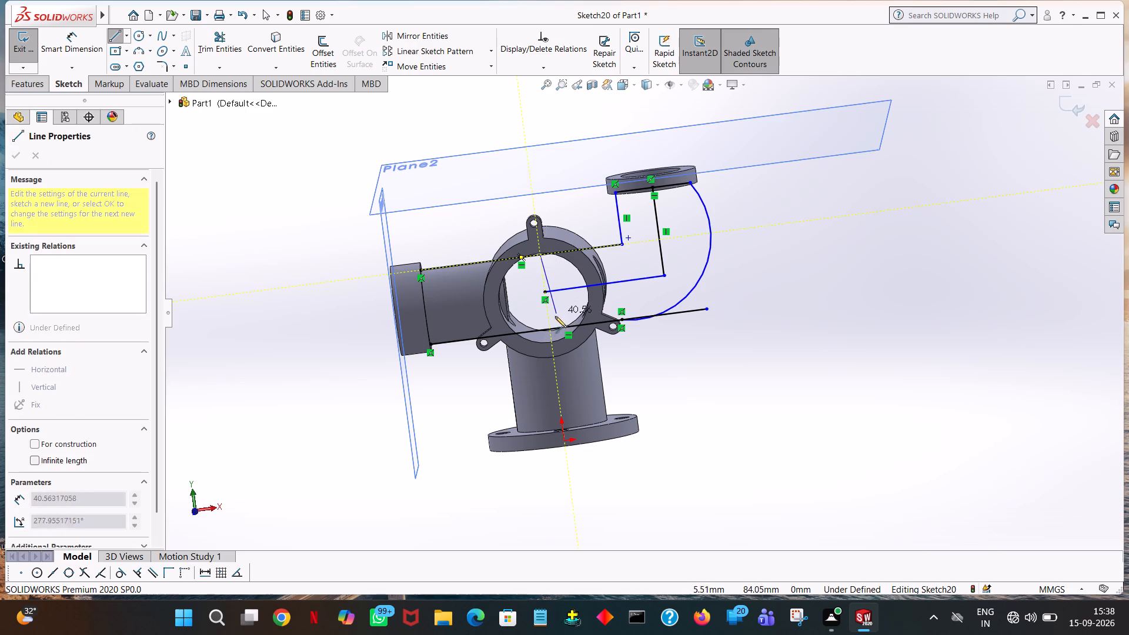
left_click(550, 330)
right_click(550, 330)
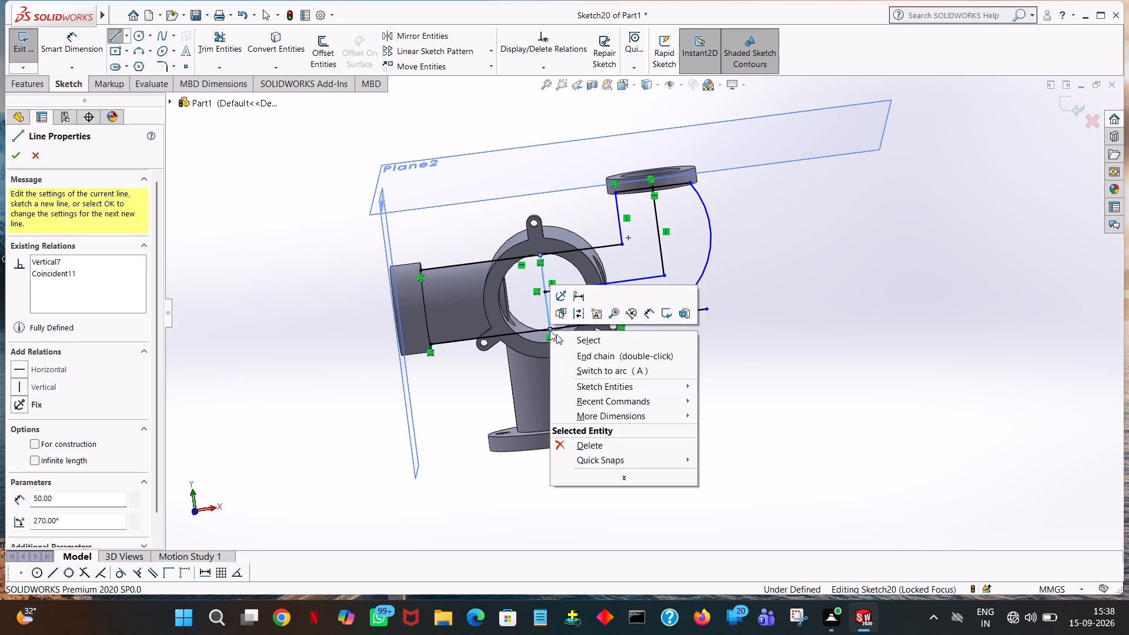
left_click(570, 338)
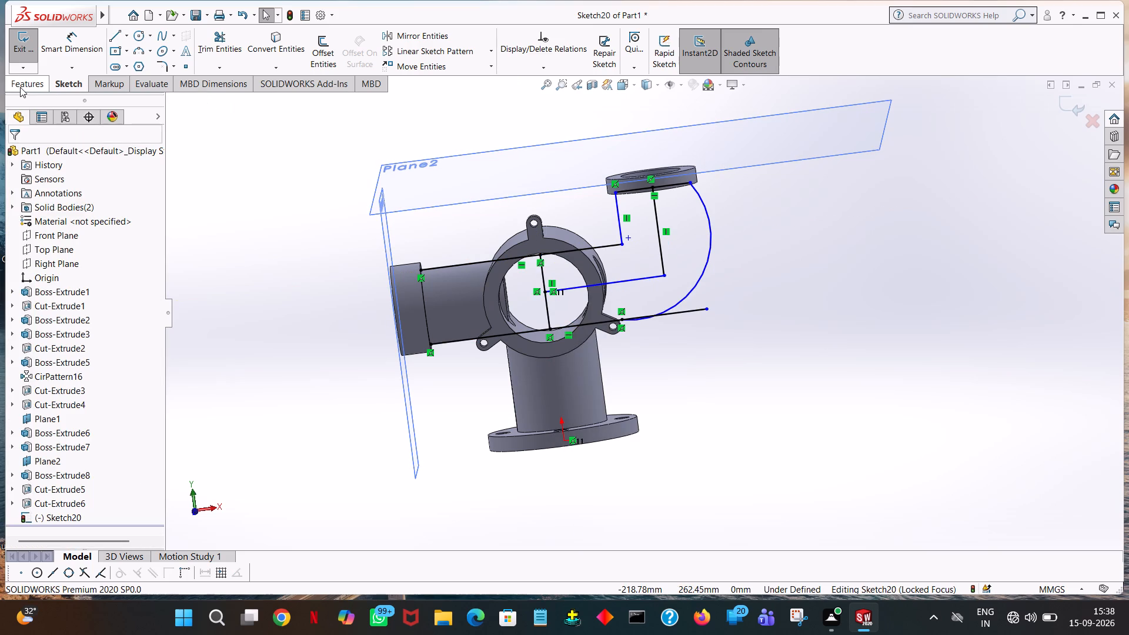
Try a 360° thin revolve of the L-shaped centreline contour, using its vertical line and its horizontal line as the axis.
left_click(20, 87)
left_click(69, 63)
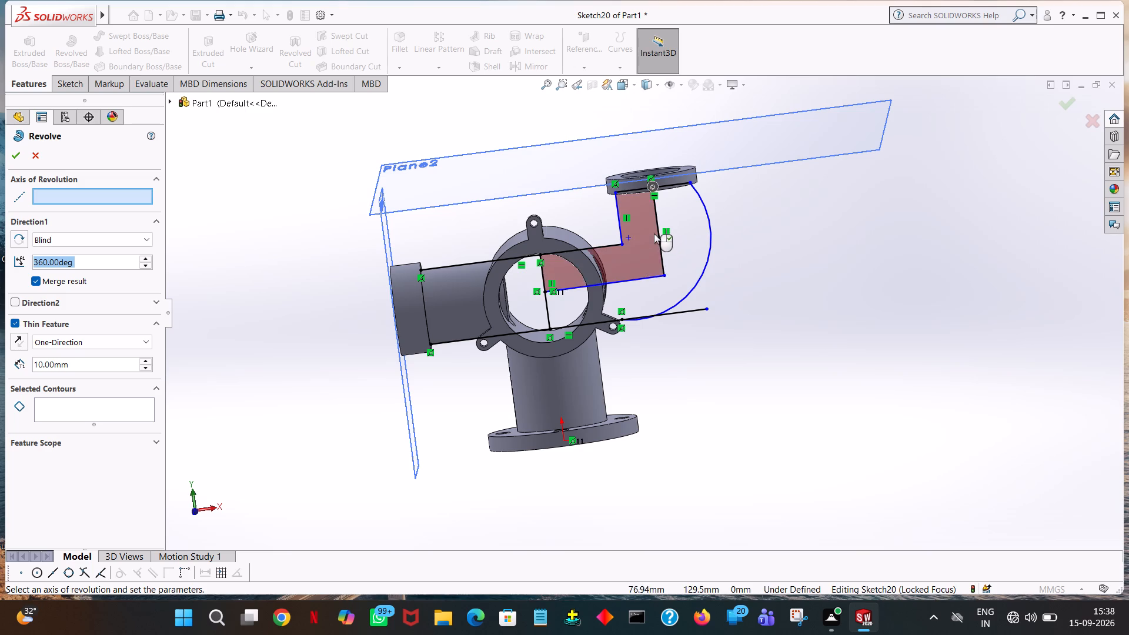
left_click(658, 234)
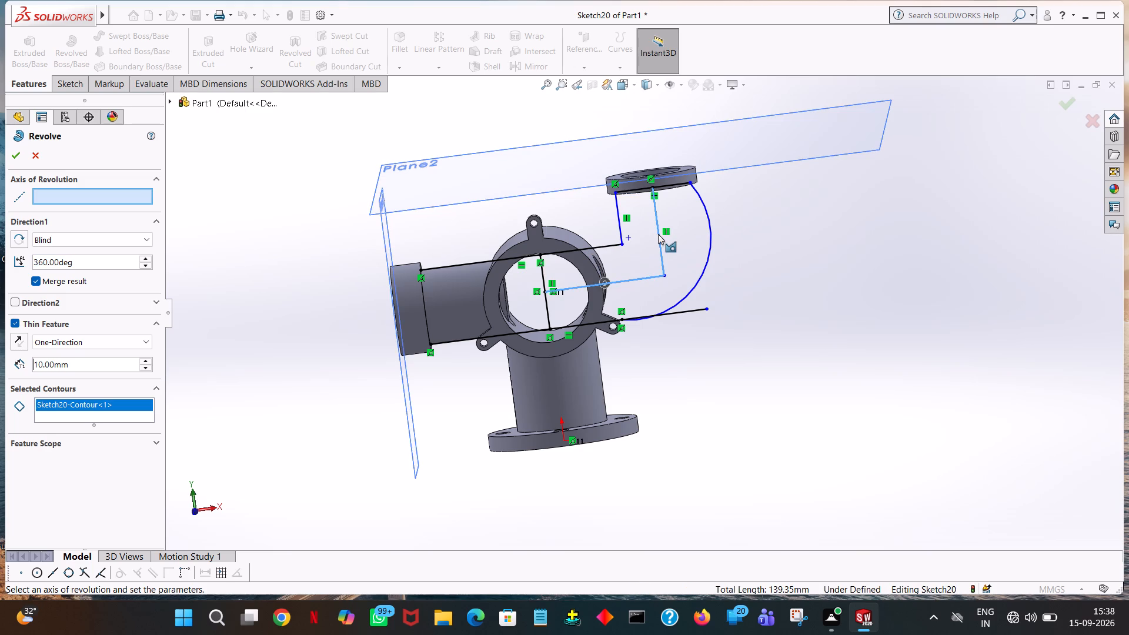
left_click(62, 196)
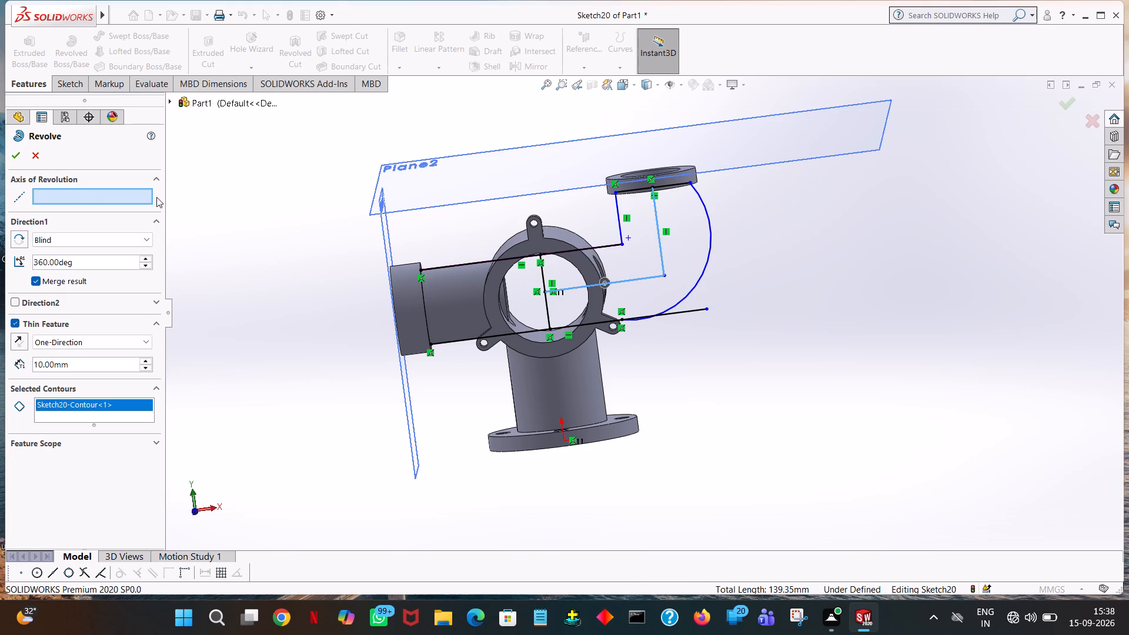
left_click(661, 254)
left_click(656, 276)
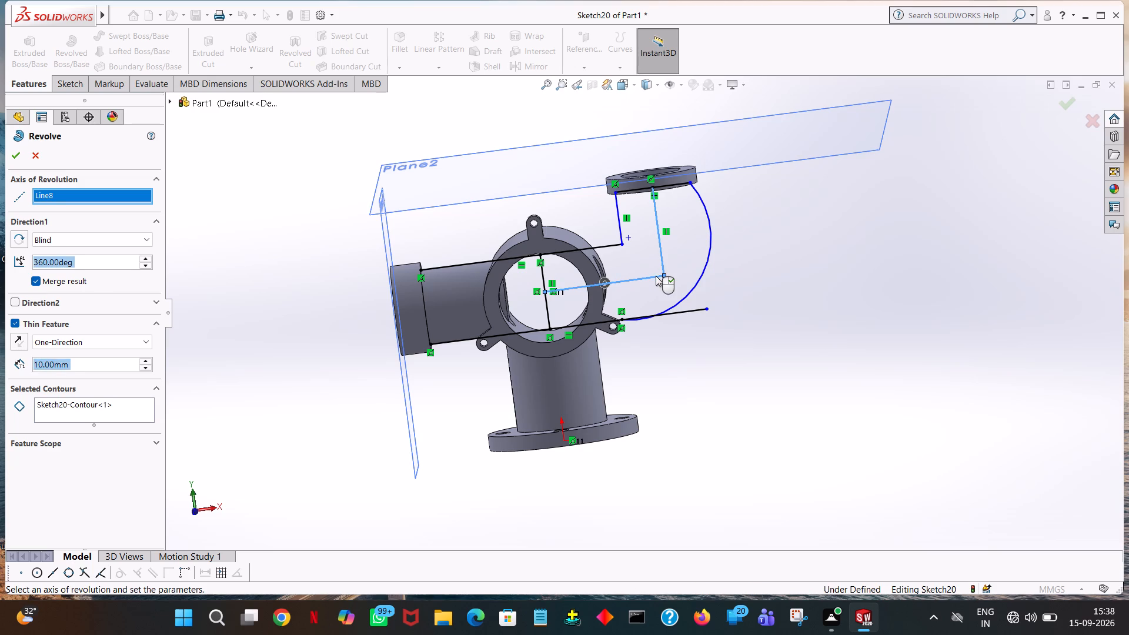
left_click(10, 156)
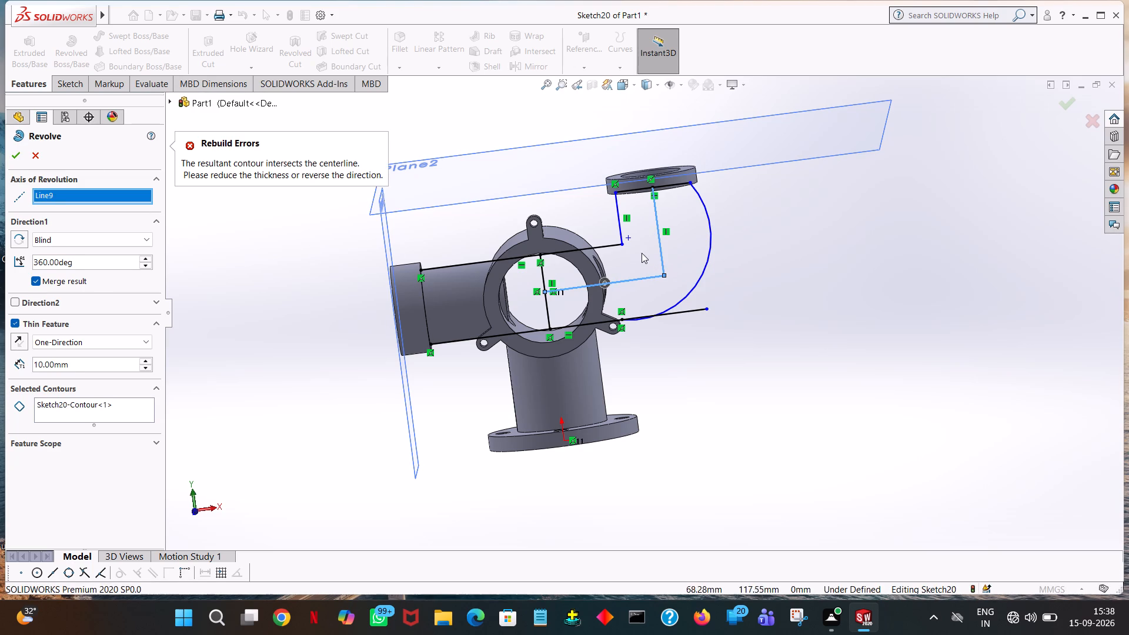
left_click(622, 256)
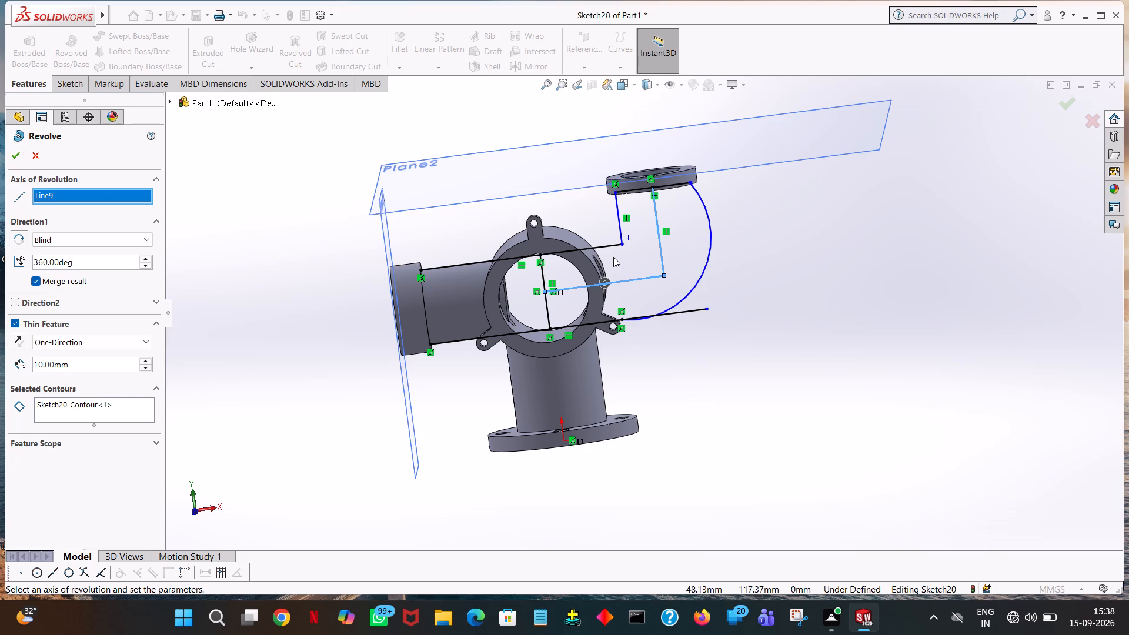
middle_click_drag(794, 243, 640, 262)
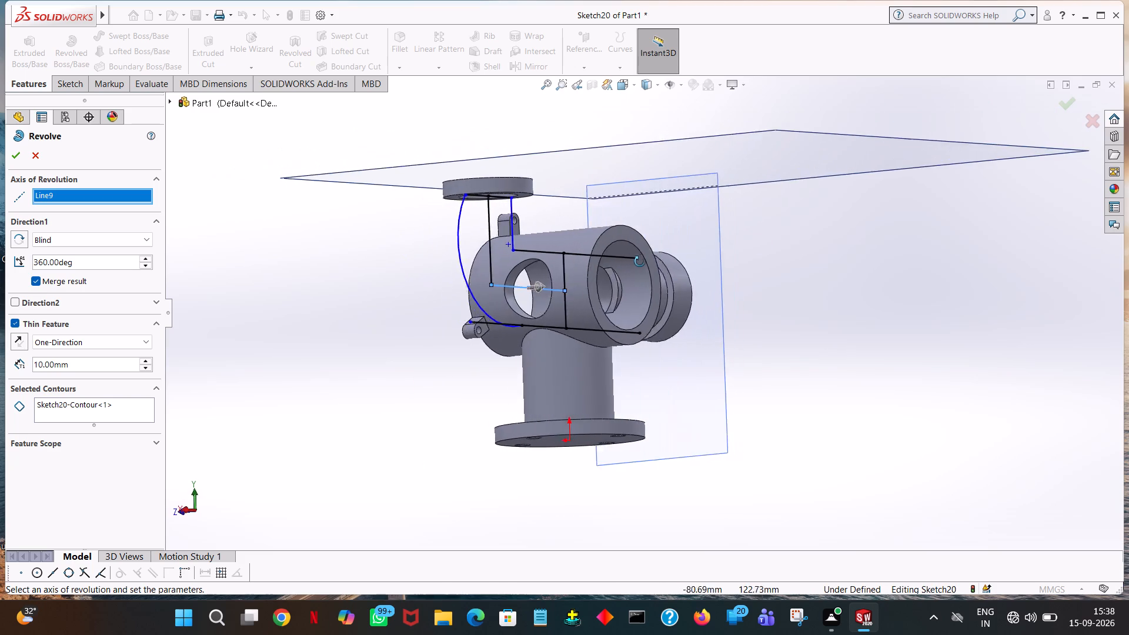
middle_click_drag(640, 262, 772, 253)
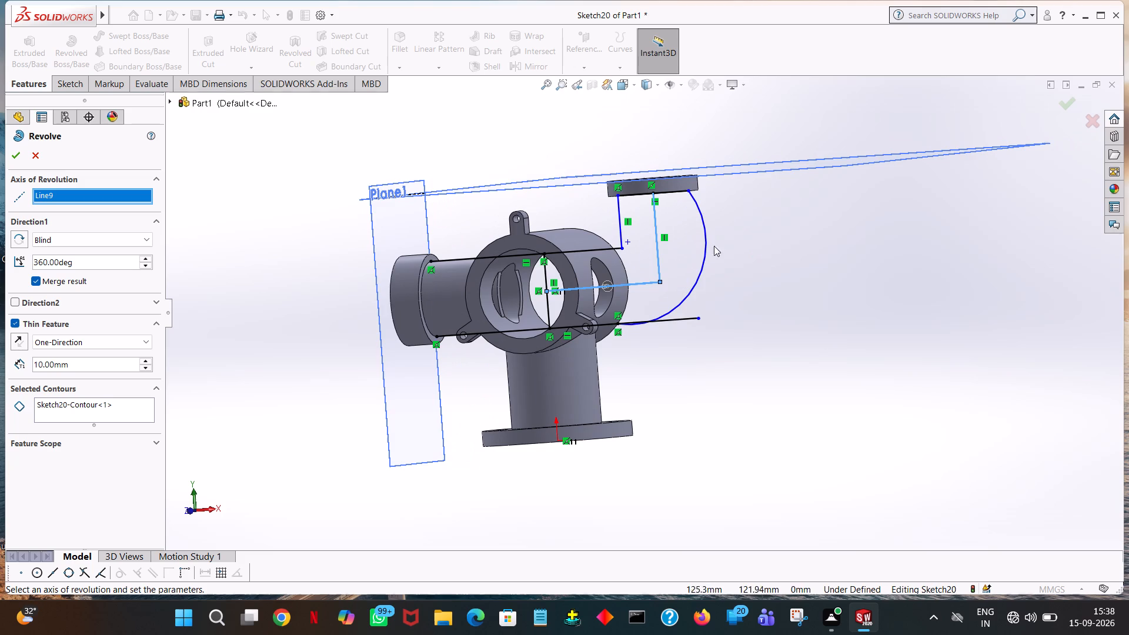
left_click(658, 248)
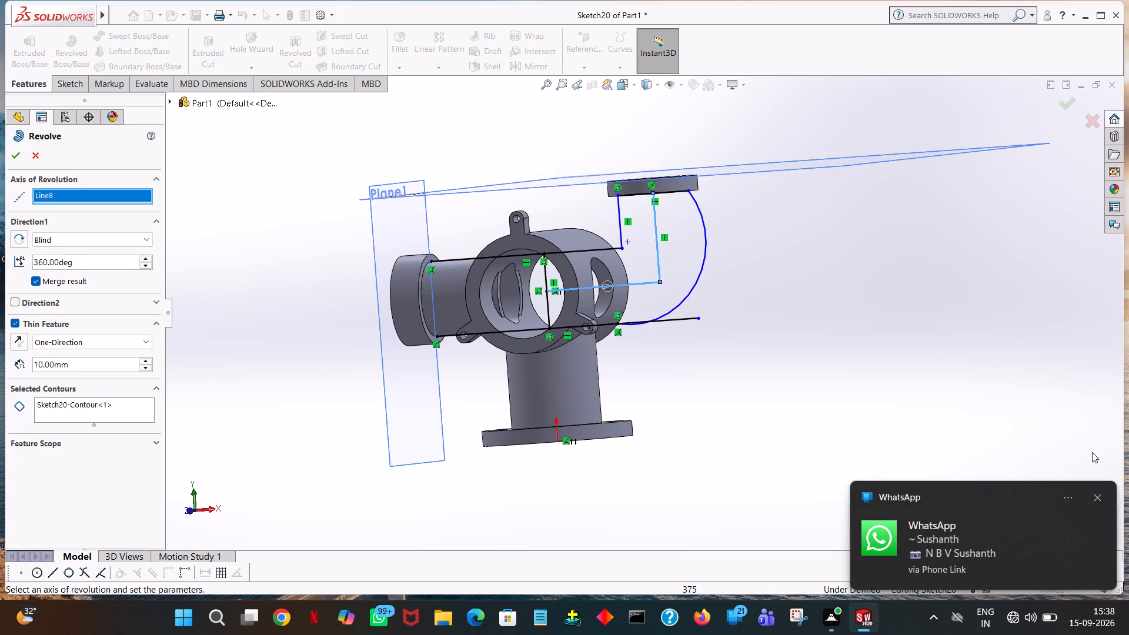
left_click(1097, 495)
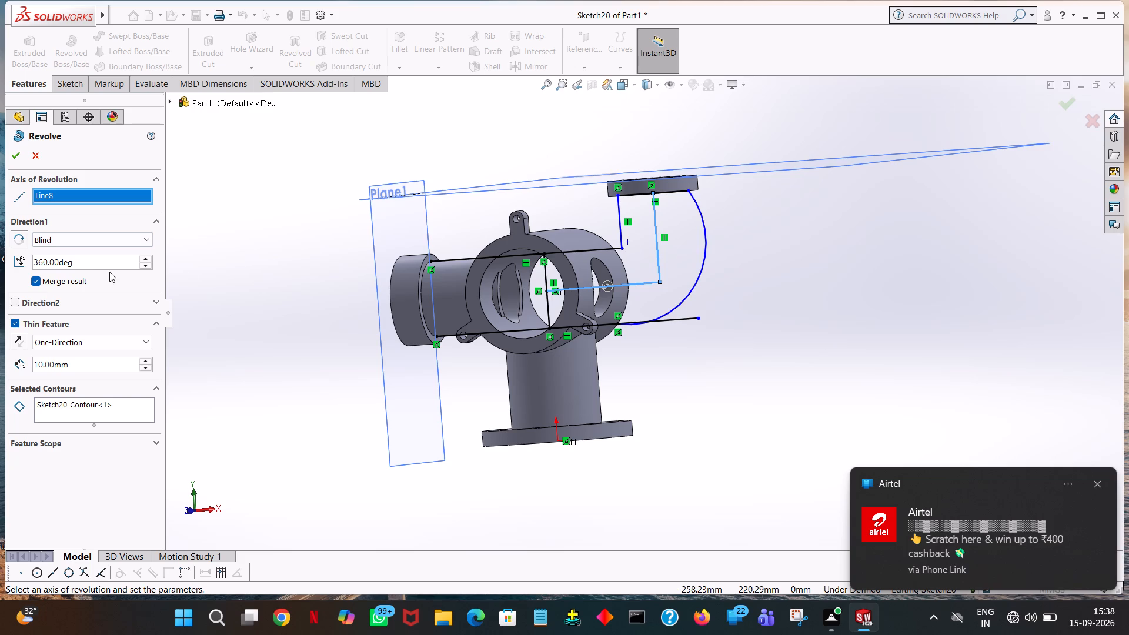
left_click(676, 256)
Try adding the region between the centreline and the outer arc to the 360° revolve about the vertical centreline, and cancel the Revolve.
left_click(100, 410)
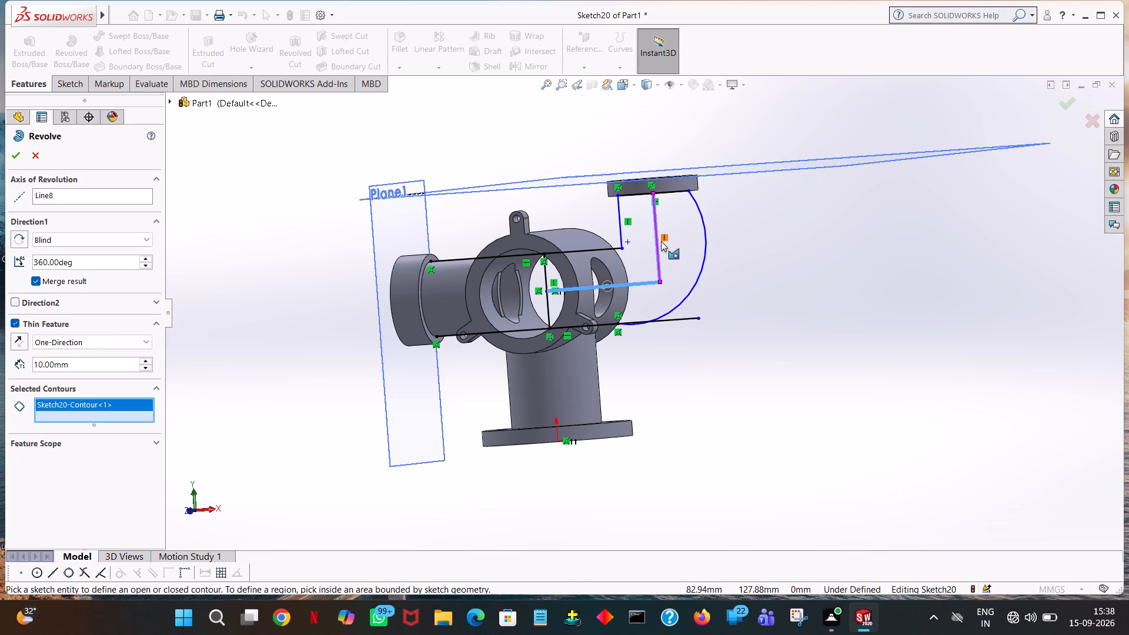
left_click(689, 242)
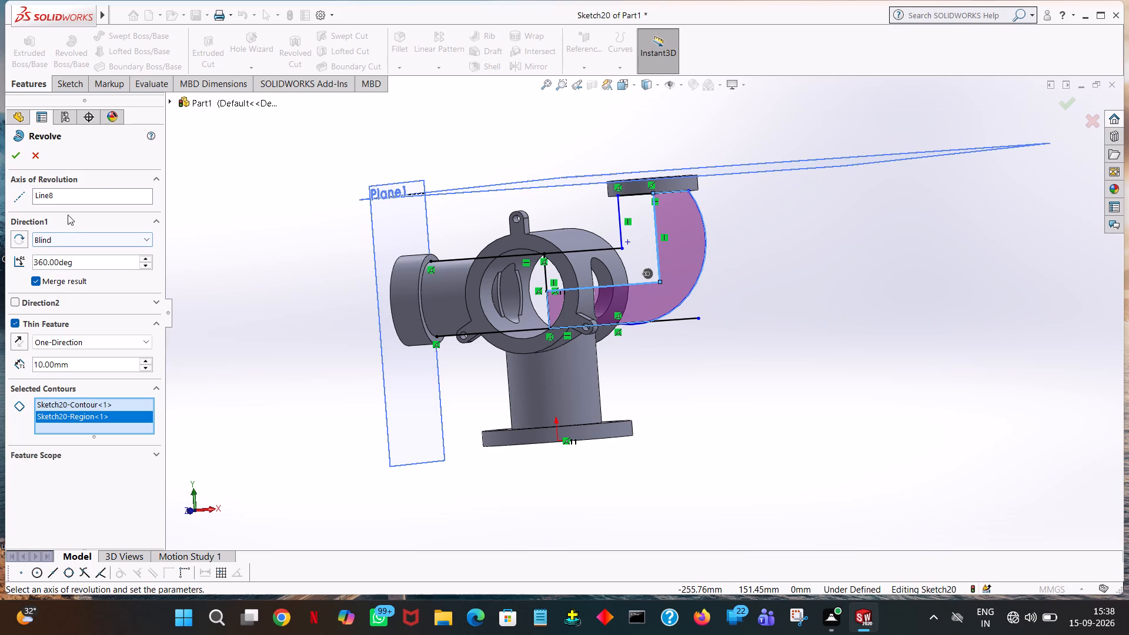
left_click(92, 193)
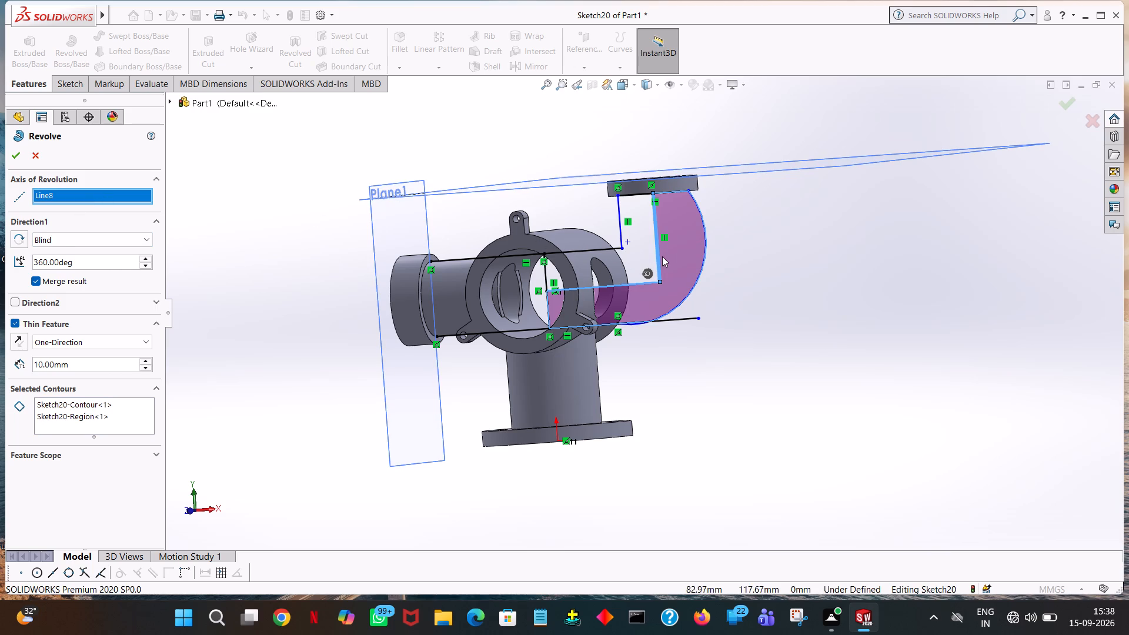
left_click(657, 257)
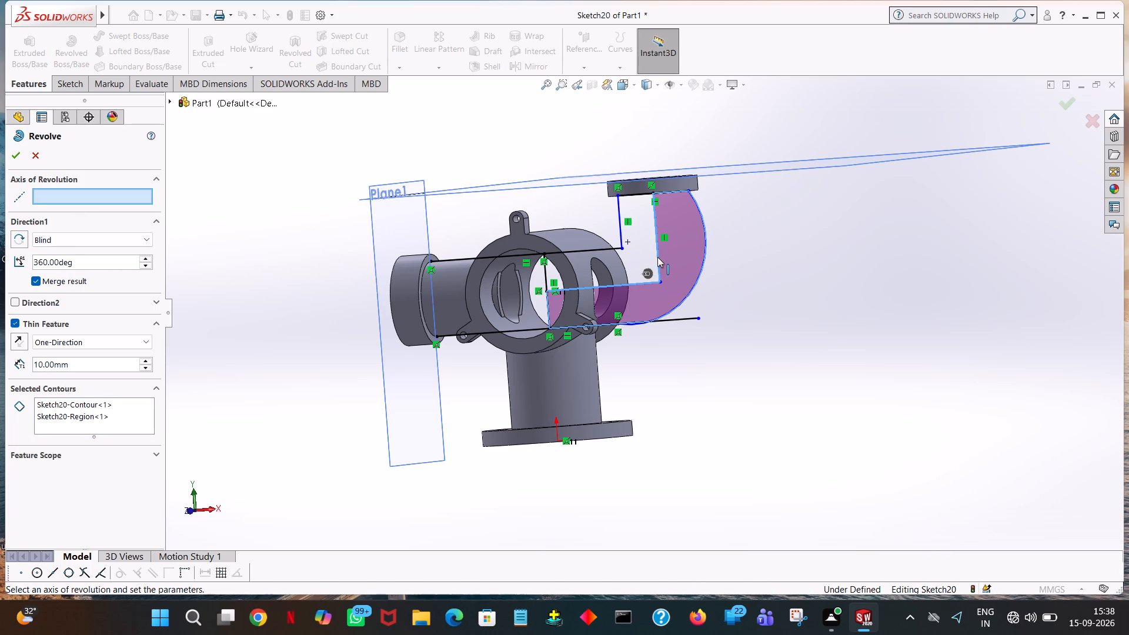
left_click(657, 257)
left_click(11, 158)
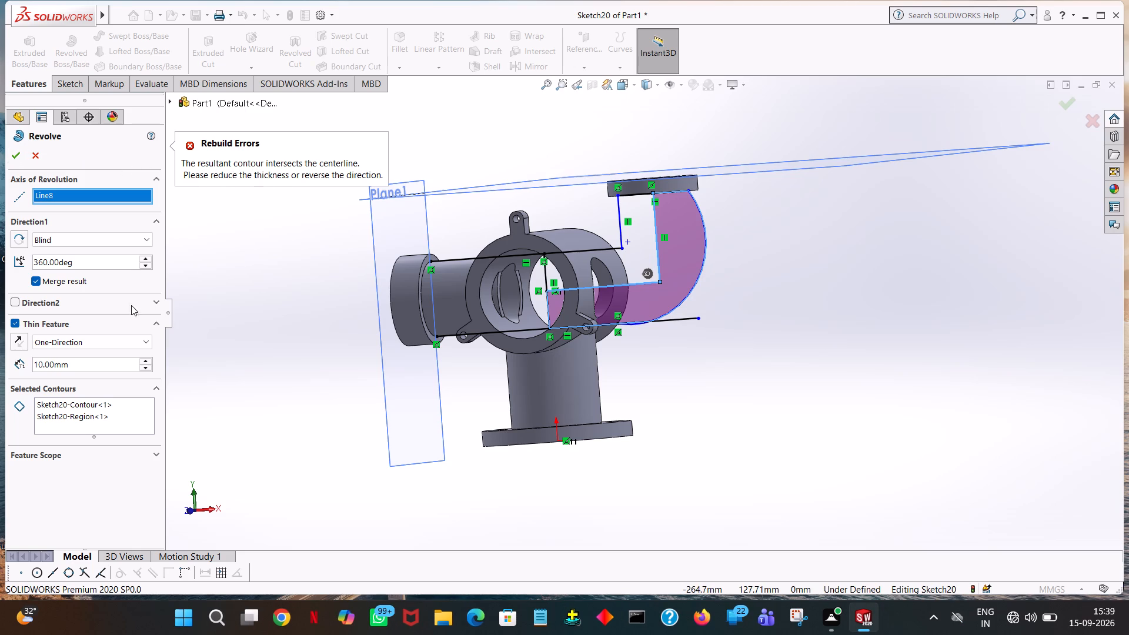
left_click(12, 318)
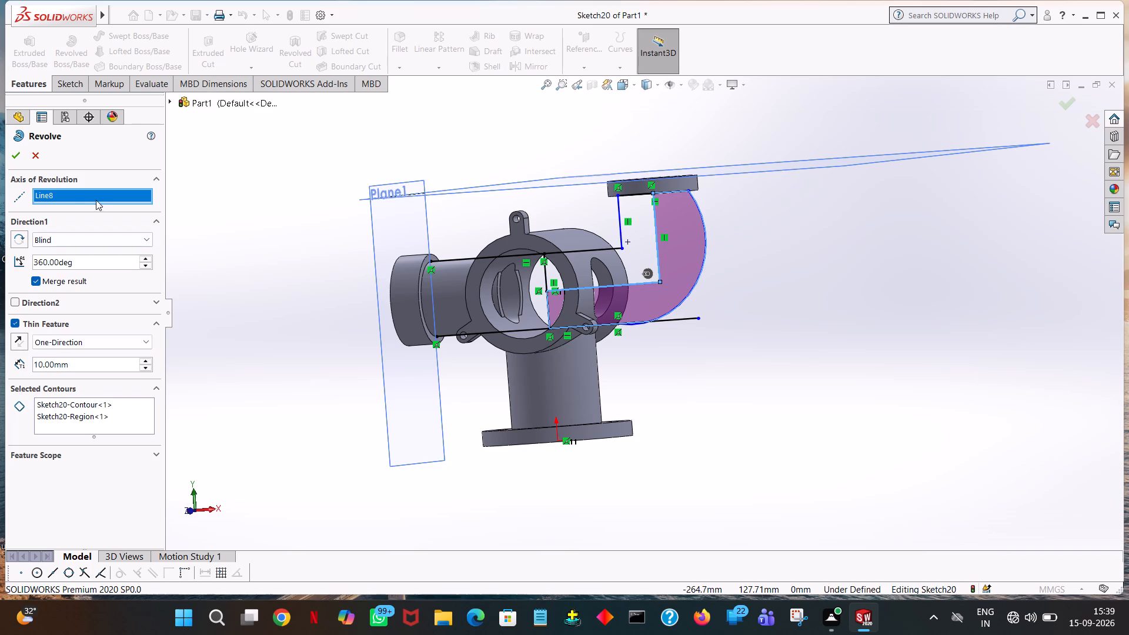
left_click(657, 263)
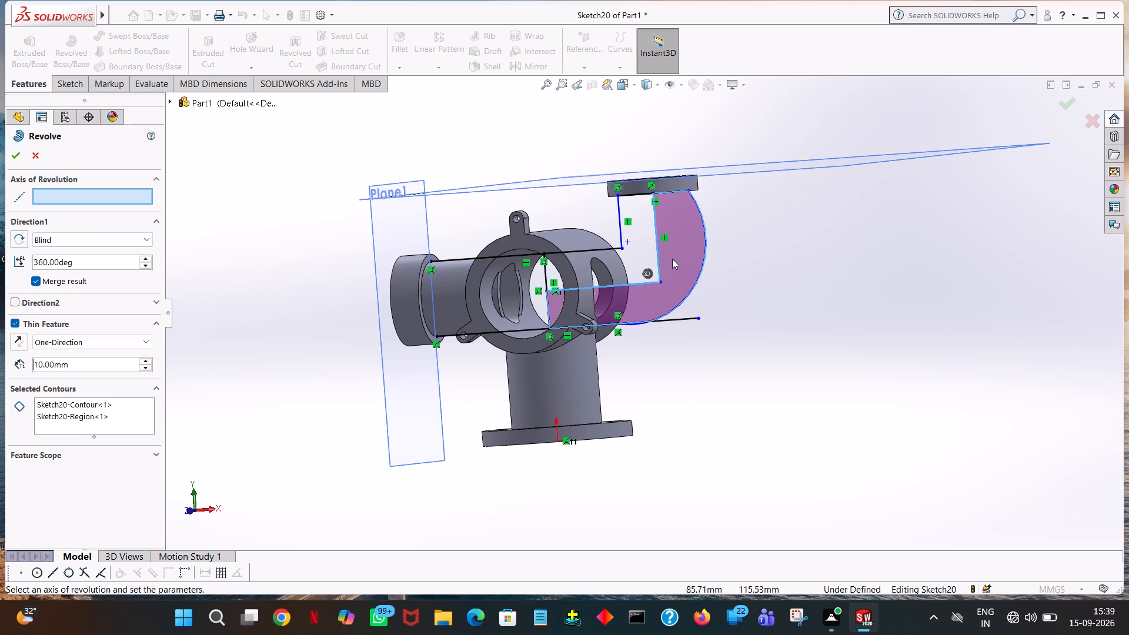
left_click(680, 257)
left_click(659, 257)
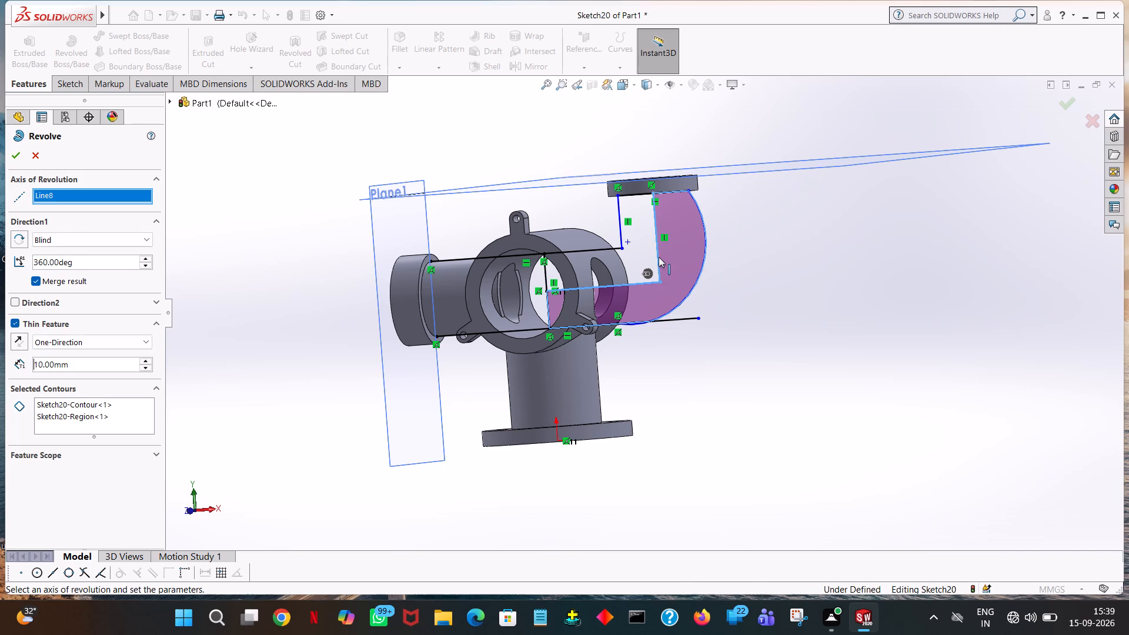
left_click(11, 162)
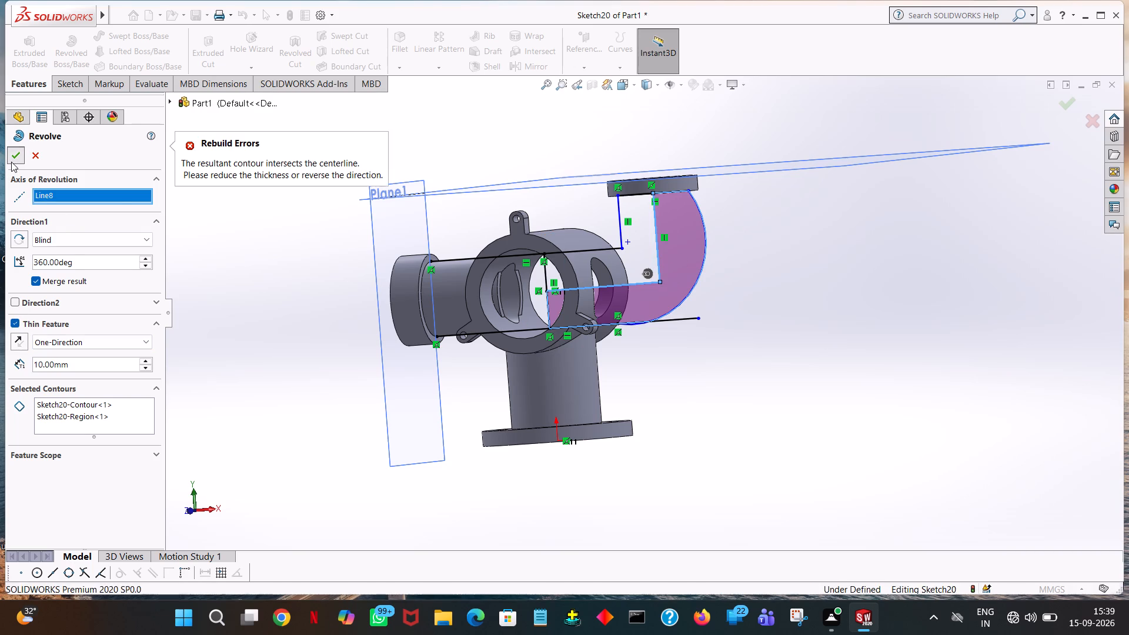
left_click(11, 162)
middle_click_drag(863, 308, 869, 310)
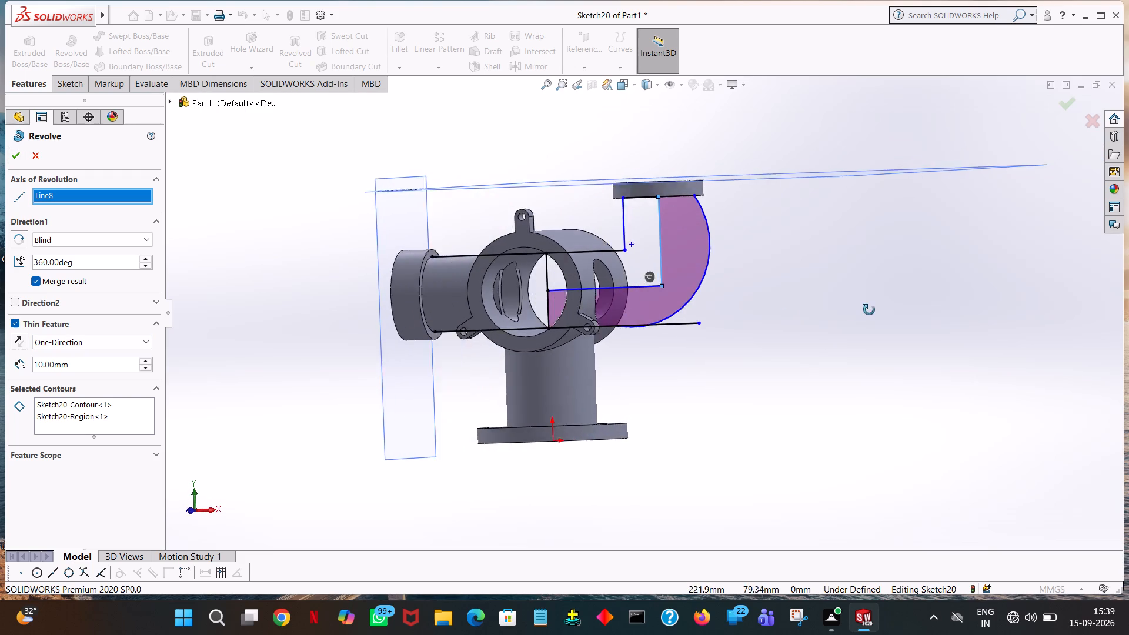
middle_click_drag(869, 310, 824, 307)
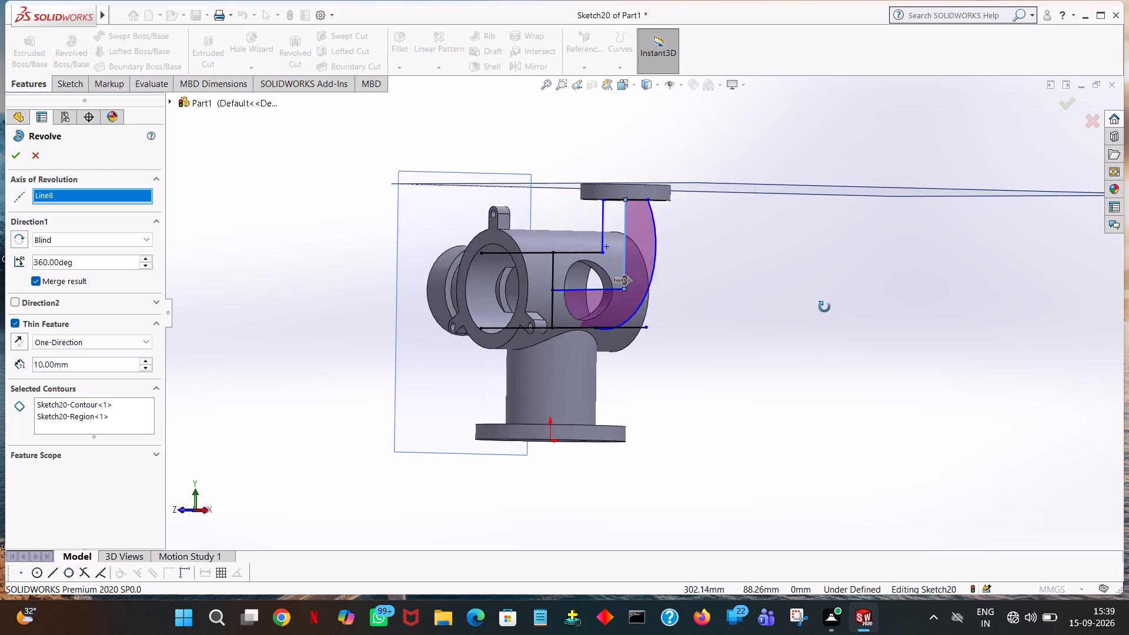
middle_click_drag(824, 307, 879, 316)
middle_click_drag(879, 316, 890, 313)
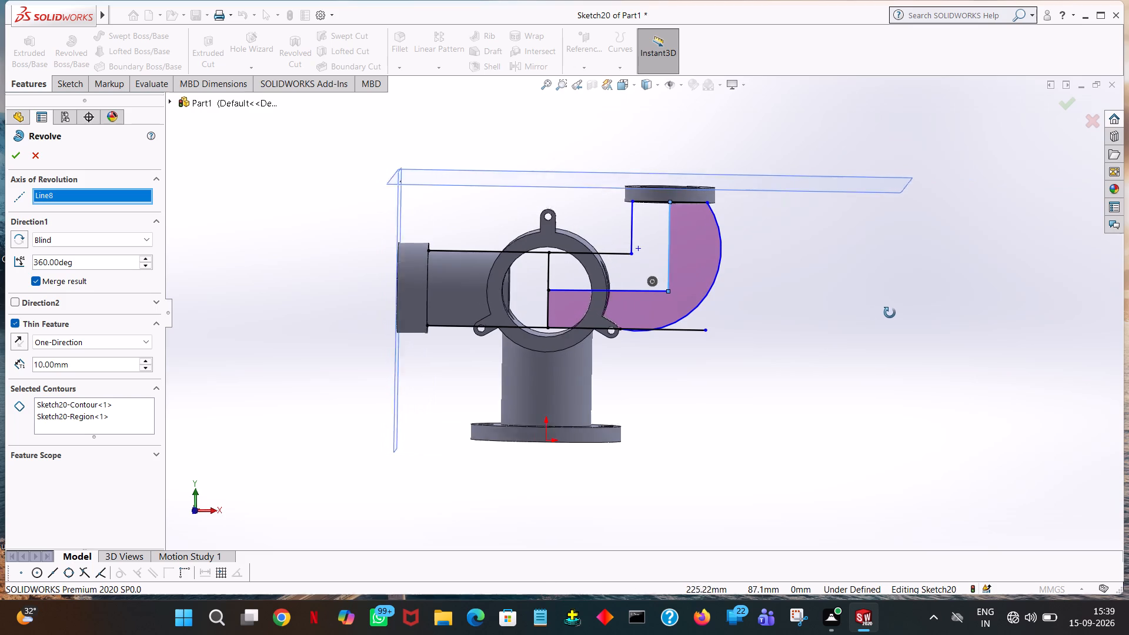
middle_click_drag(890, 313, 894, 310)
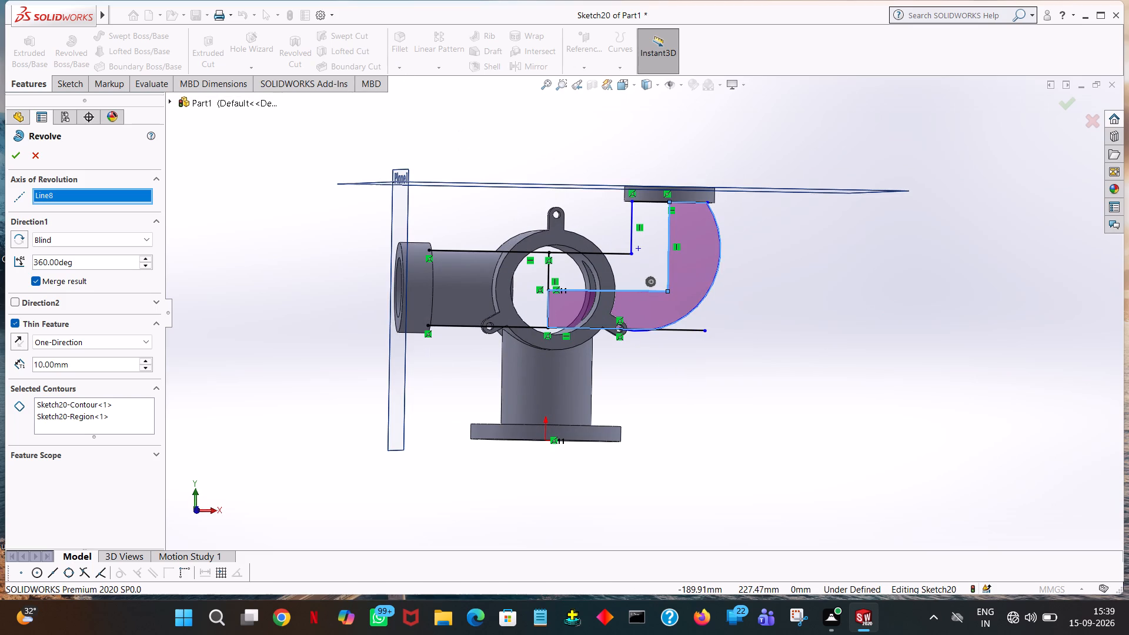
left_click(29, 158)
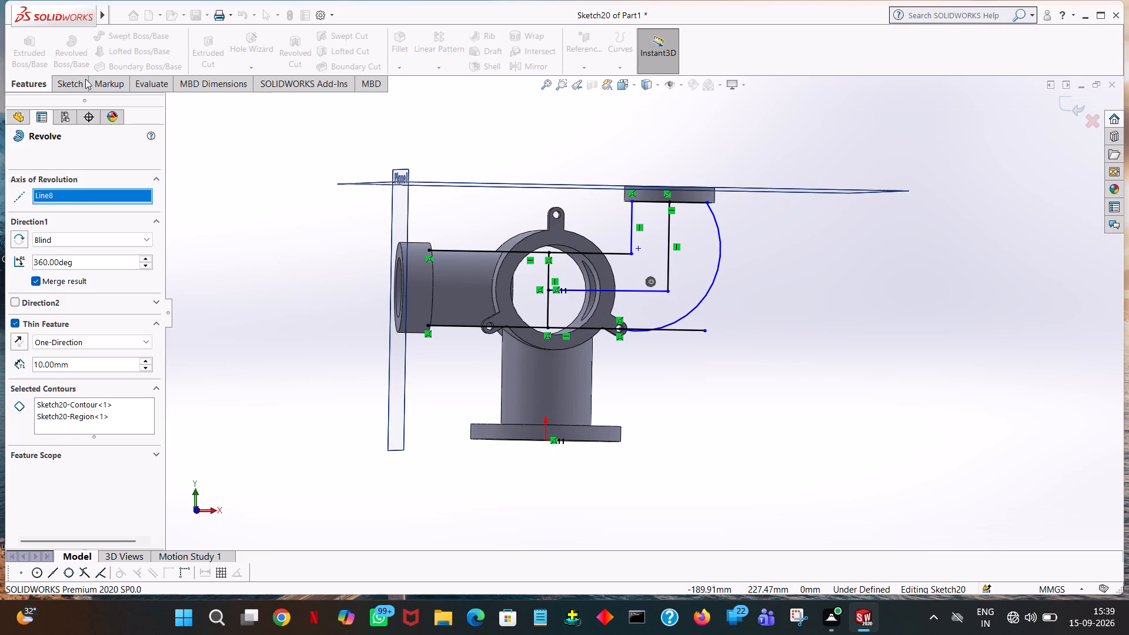
Trim away the short vertical line under the offset ring, the upper pipe line beyond the bore's vertical line, and the lower line's end beside the arc.
left_click(67, 83)
left_click(212, 31)
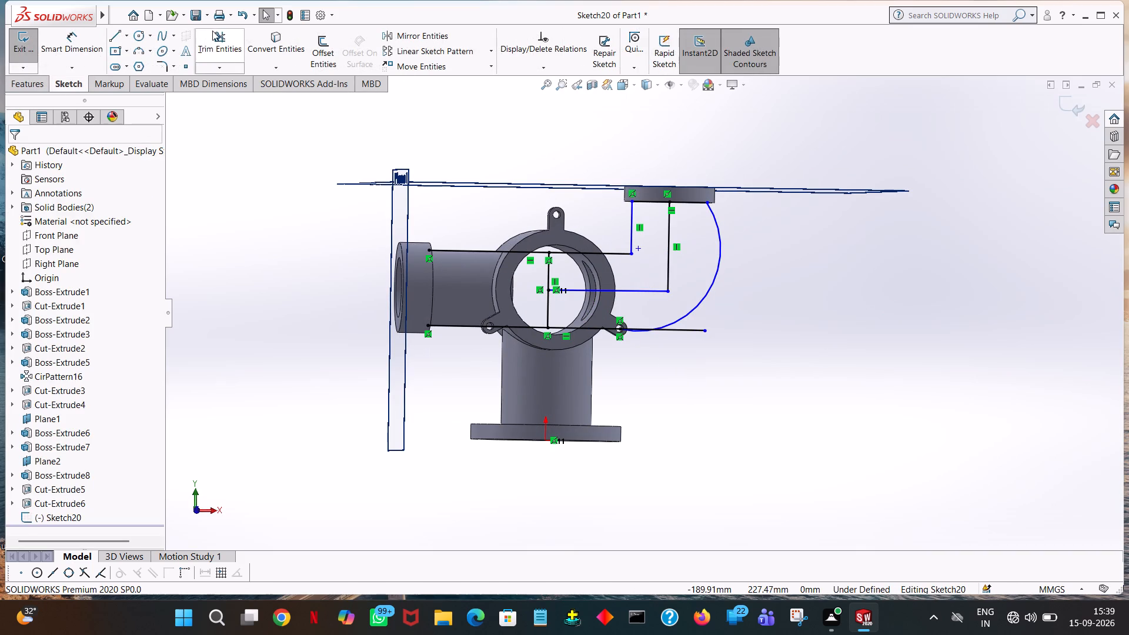
left_click(633, 227)
left_click(622, 250)
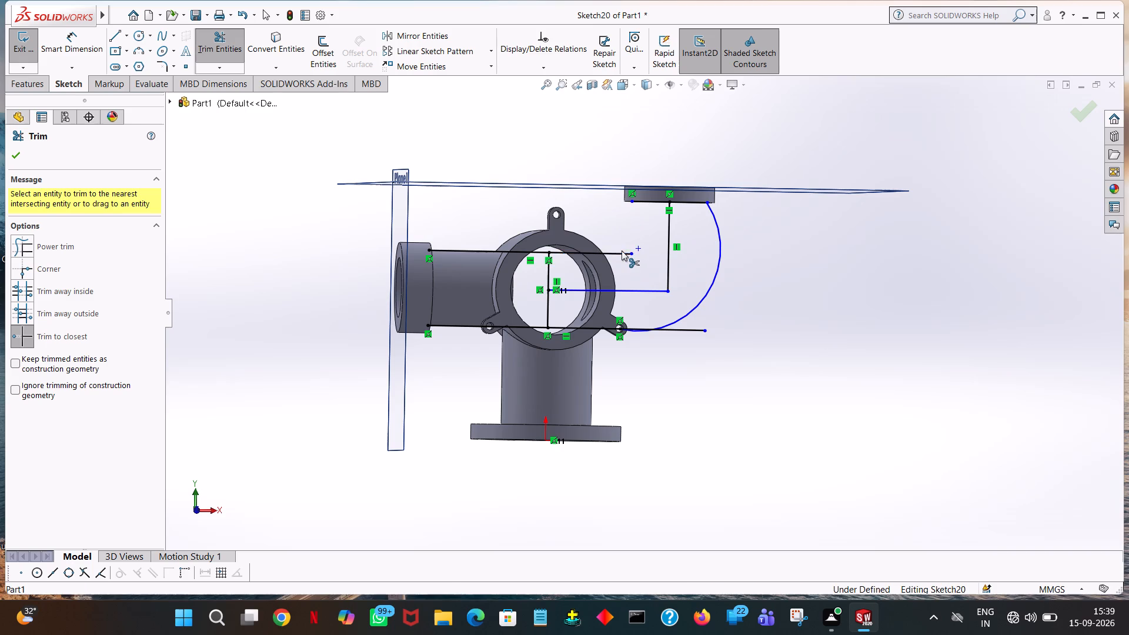
left_click(701, 330)
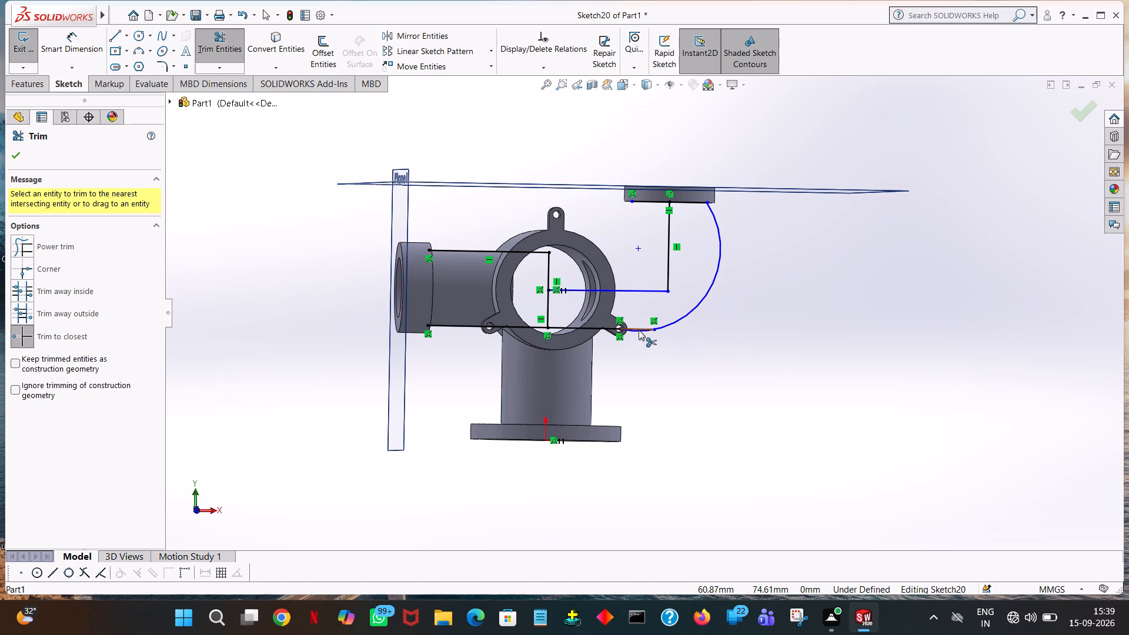
left_click(639, 328)
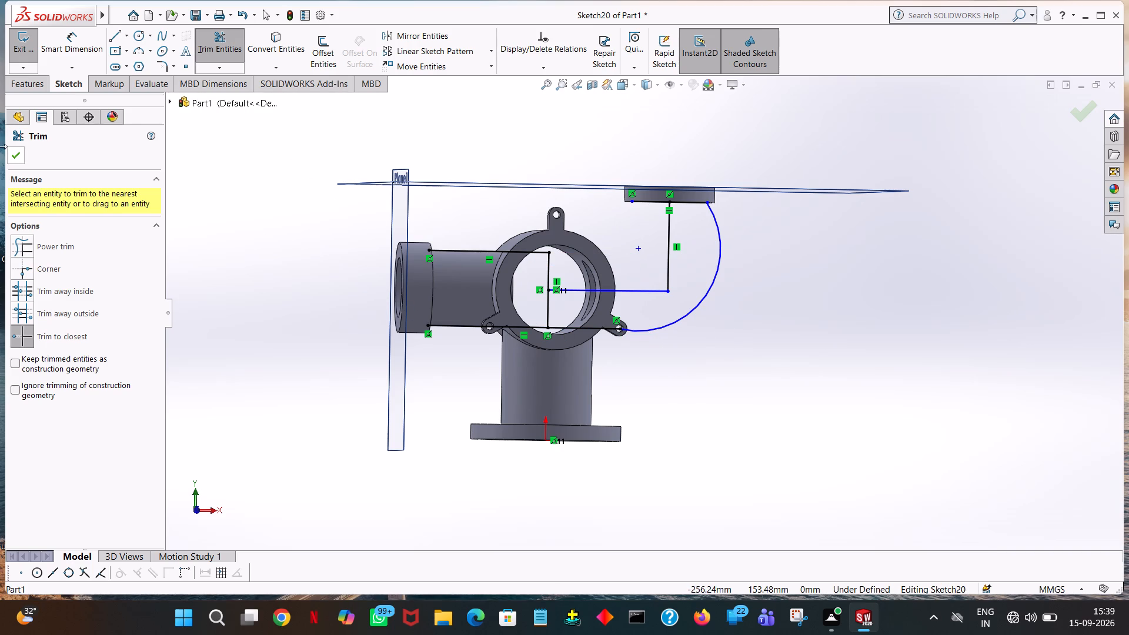
left_click(20, 160)
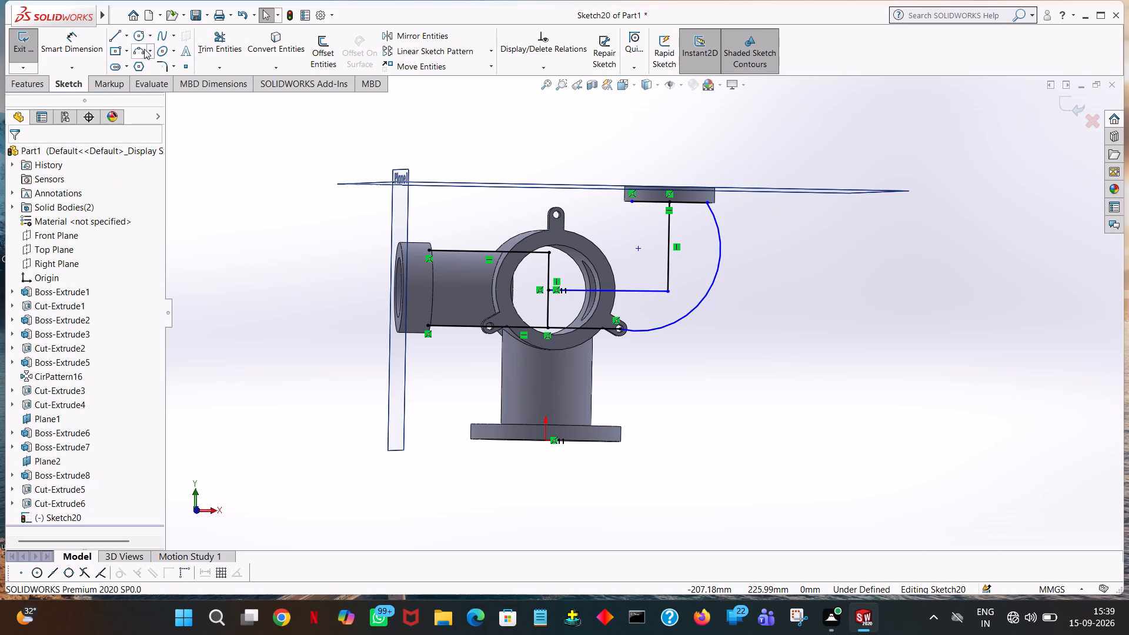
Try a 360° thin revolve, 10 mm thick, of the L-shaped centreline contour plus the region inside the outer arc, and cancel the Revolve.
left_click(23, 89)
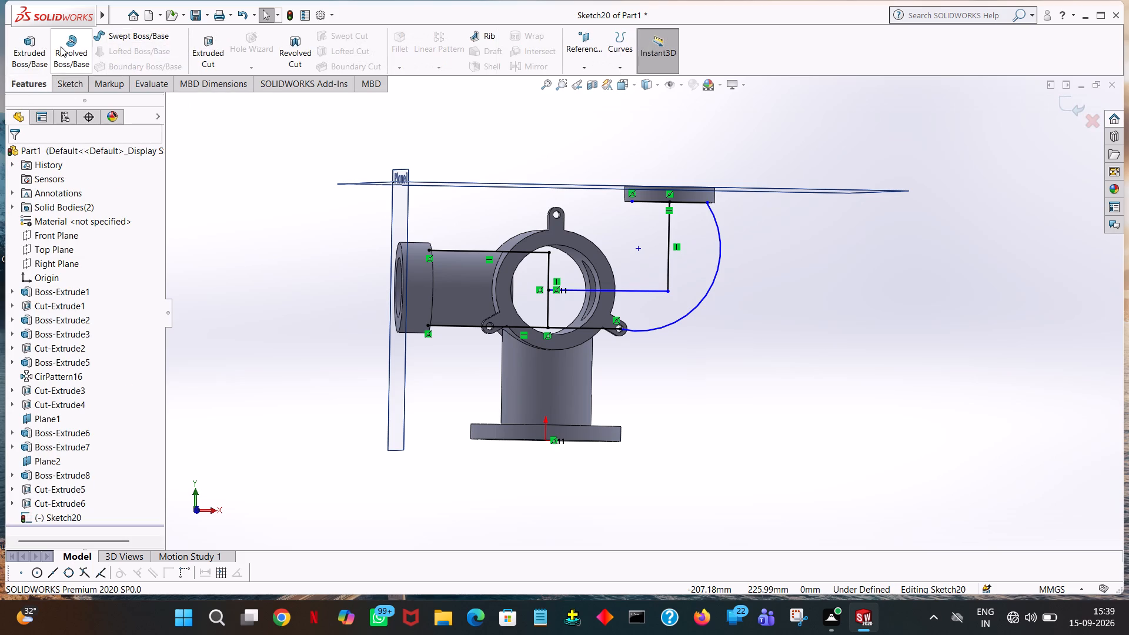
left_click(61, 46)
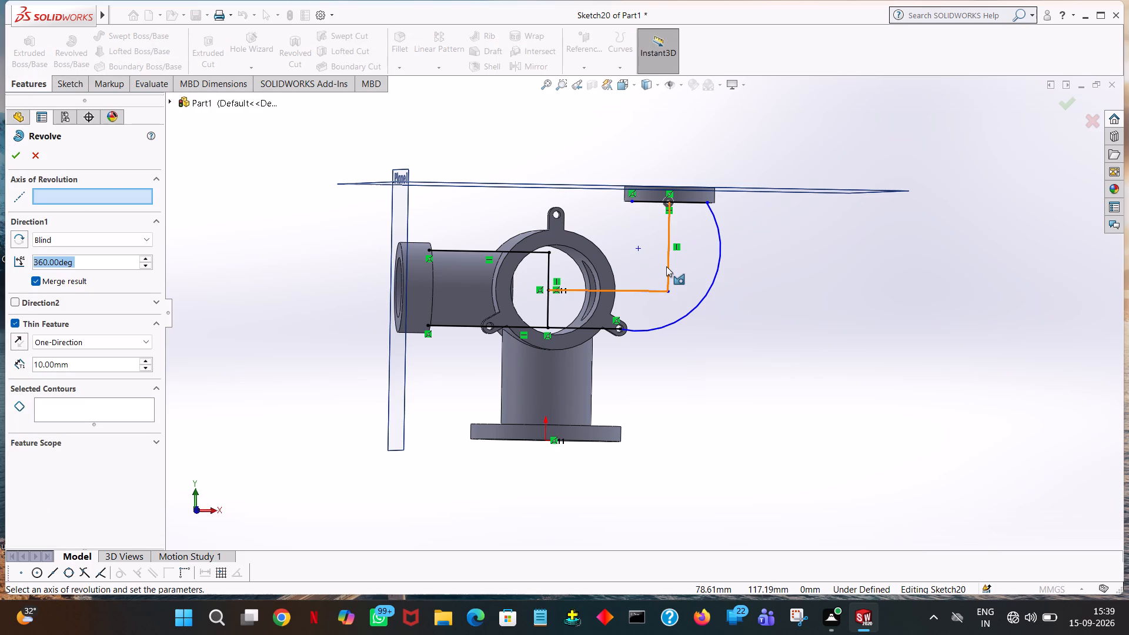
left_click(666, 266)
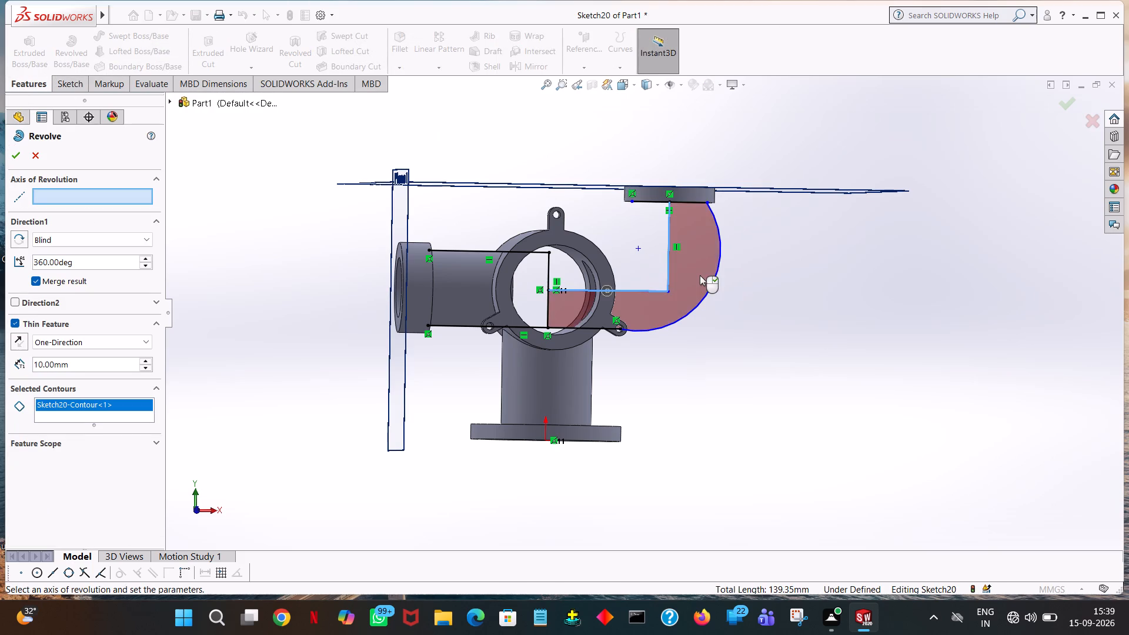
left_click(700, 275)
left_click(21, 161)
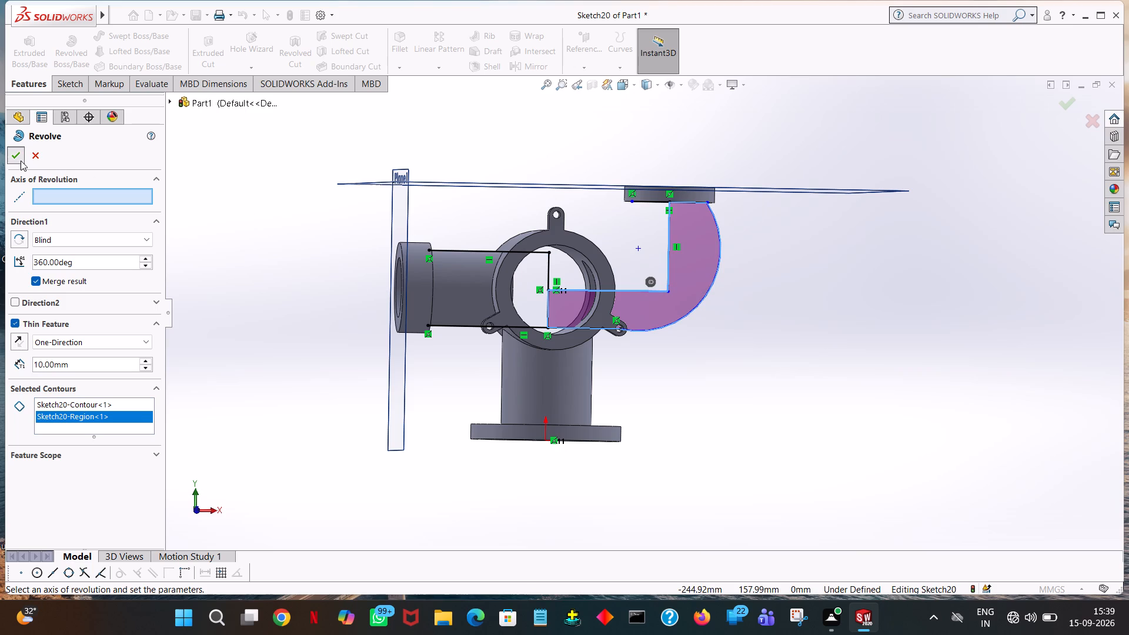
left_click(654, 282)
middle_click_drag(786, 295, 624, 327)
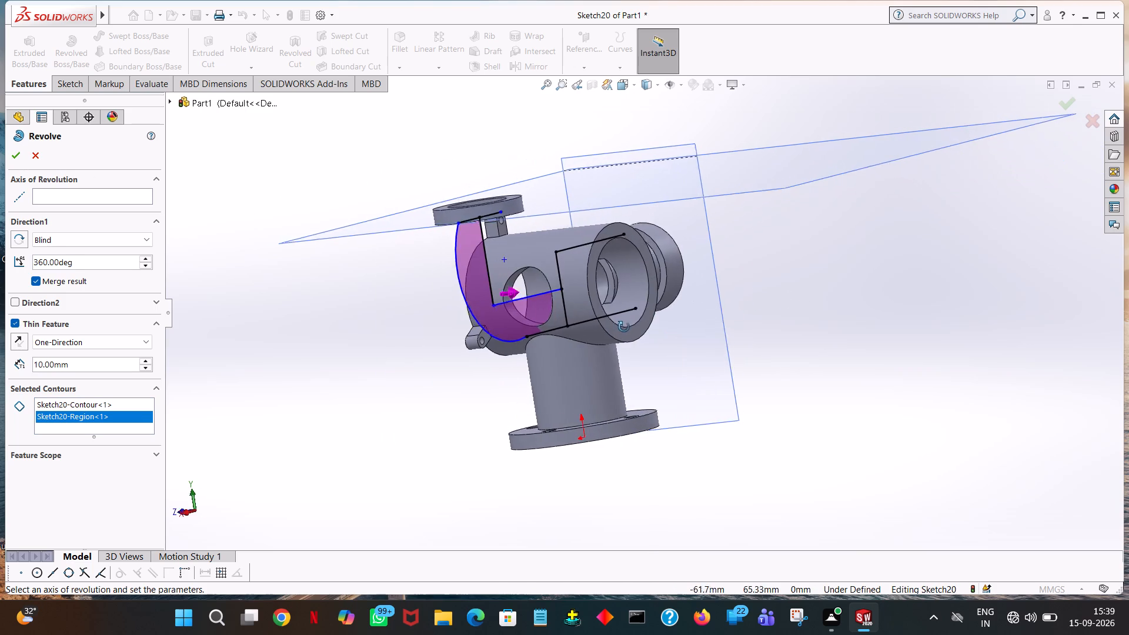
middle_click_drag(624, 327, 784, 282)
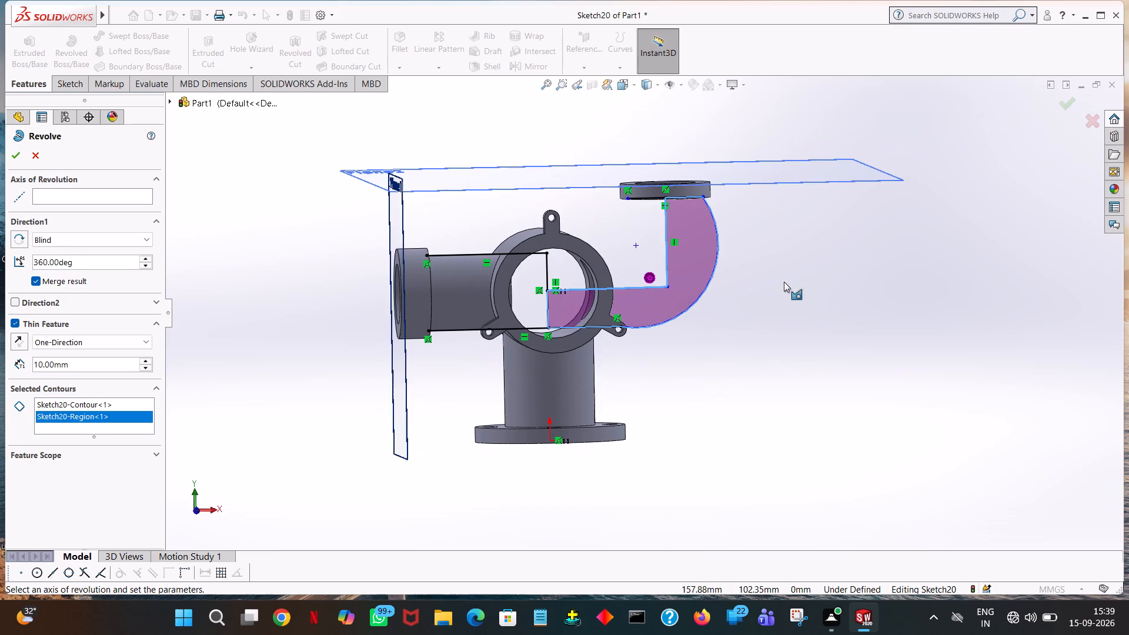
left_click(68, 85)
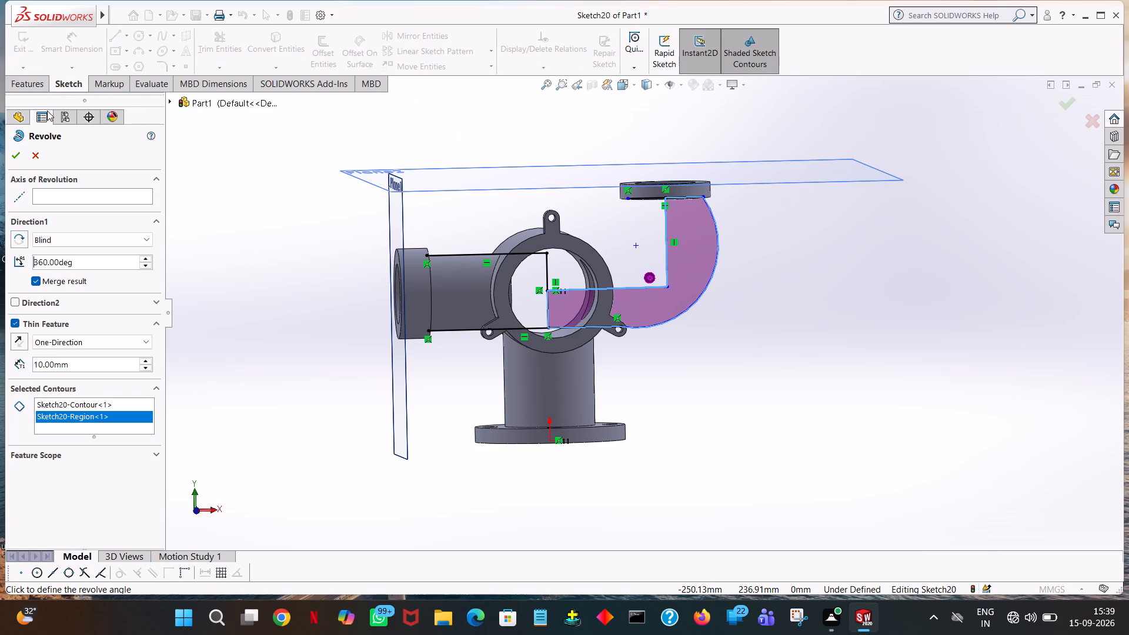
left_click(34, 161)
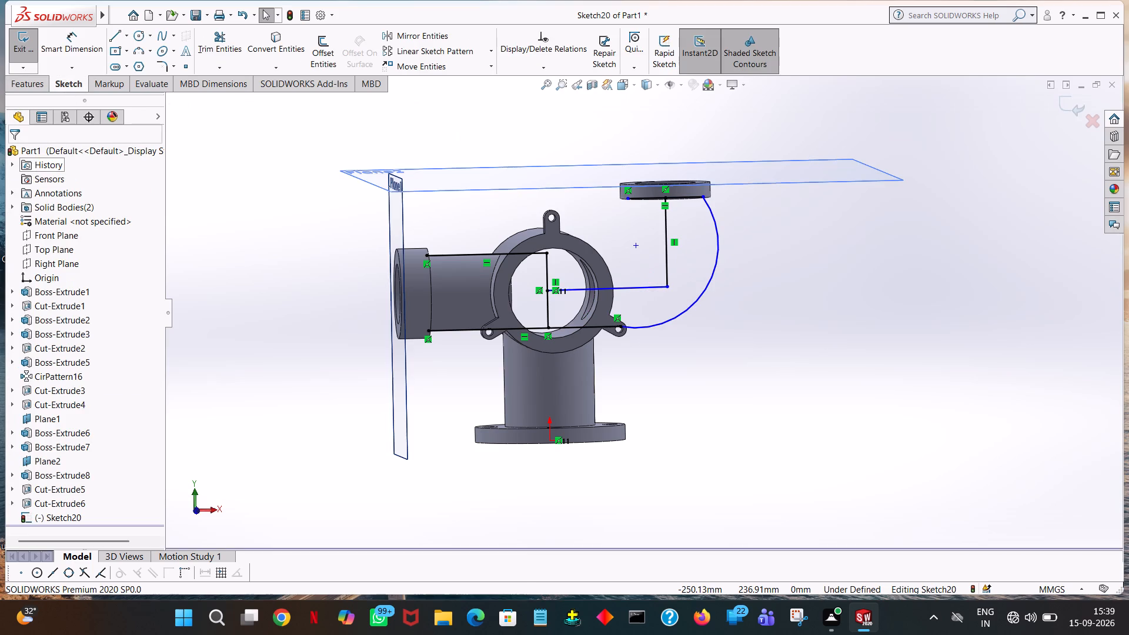
Trim away the part of the horizontal line under the offset ring that extends beyond the vertical centreline, away from the arc.
left_click(226, 48)
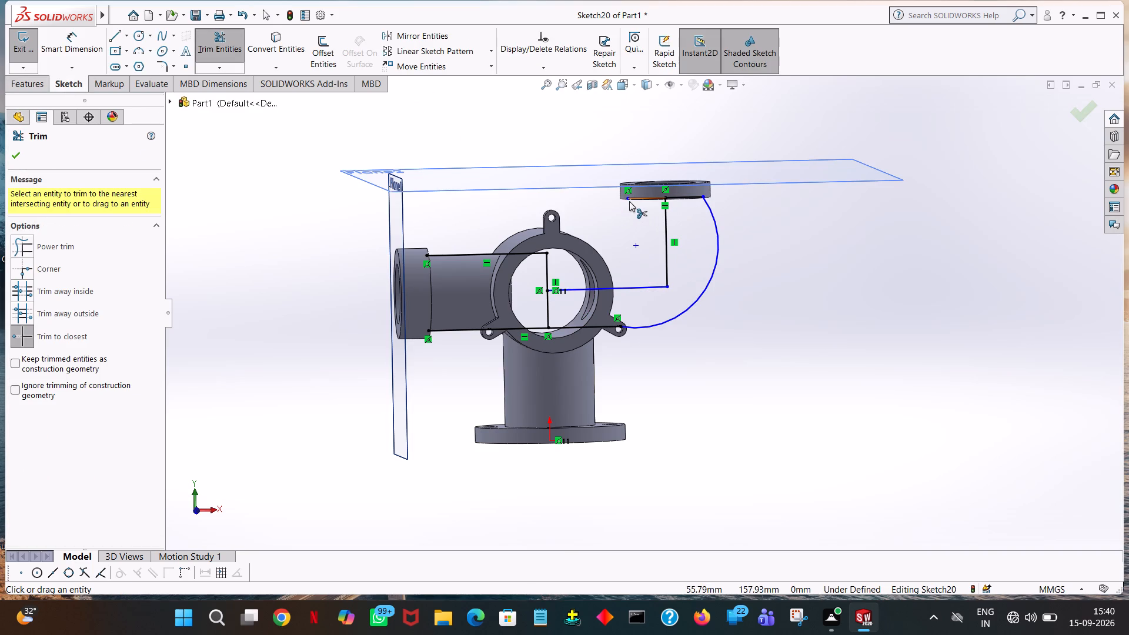
left_click(634, 201)
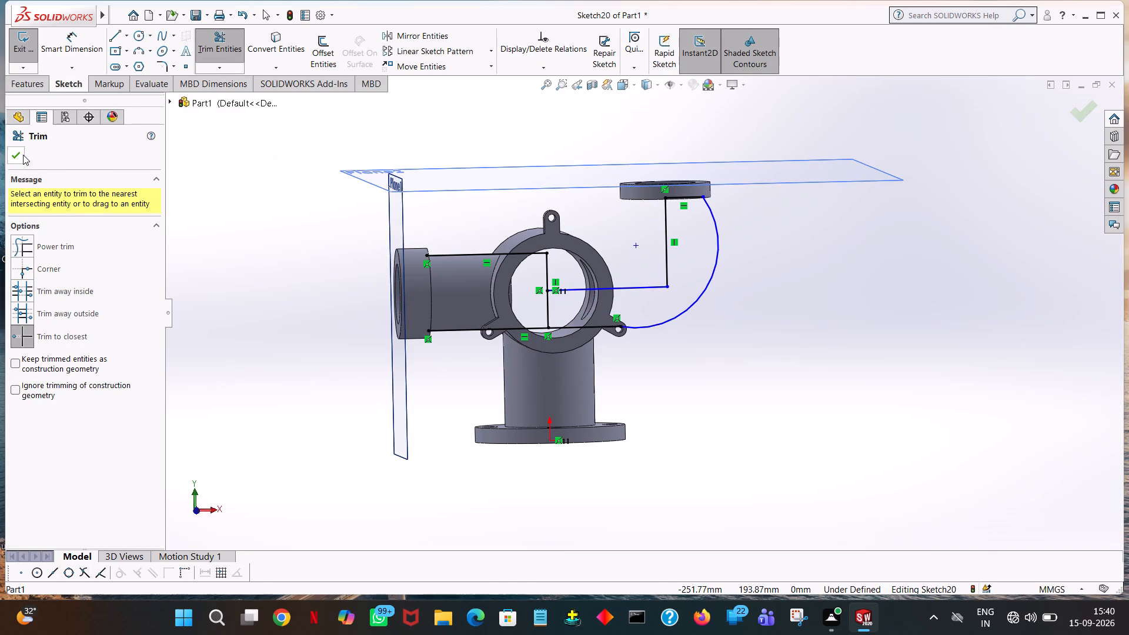
left_click(21, 154)
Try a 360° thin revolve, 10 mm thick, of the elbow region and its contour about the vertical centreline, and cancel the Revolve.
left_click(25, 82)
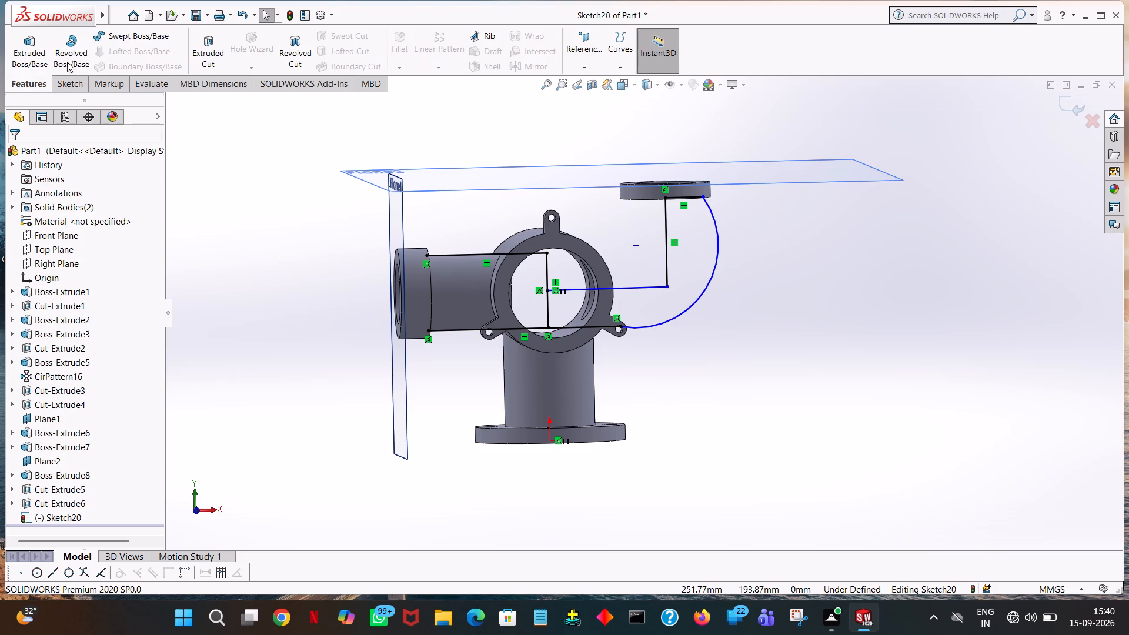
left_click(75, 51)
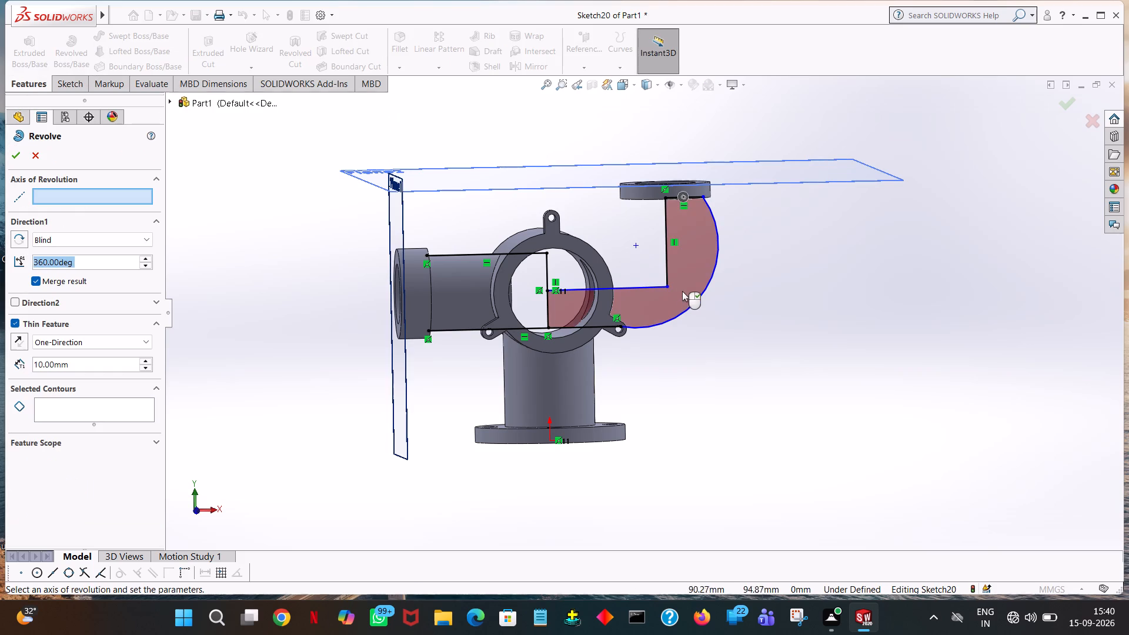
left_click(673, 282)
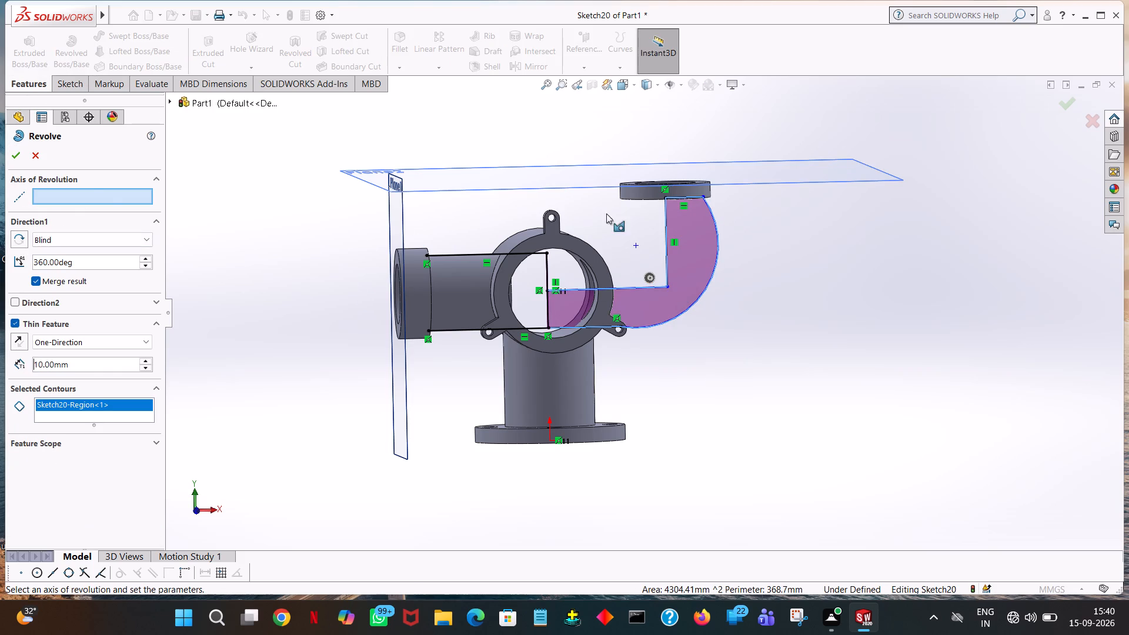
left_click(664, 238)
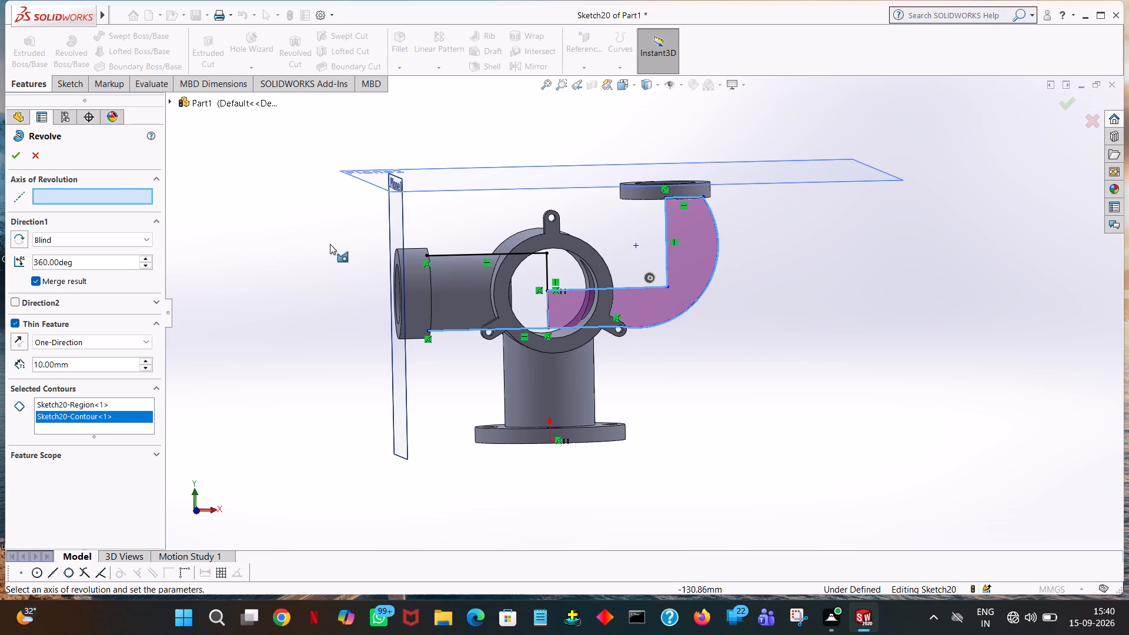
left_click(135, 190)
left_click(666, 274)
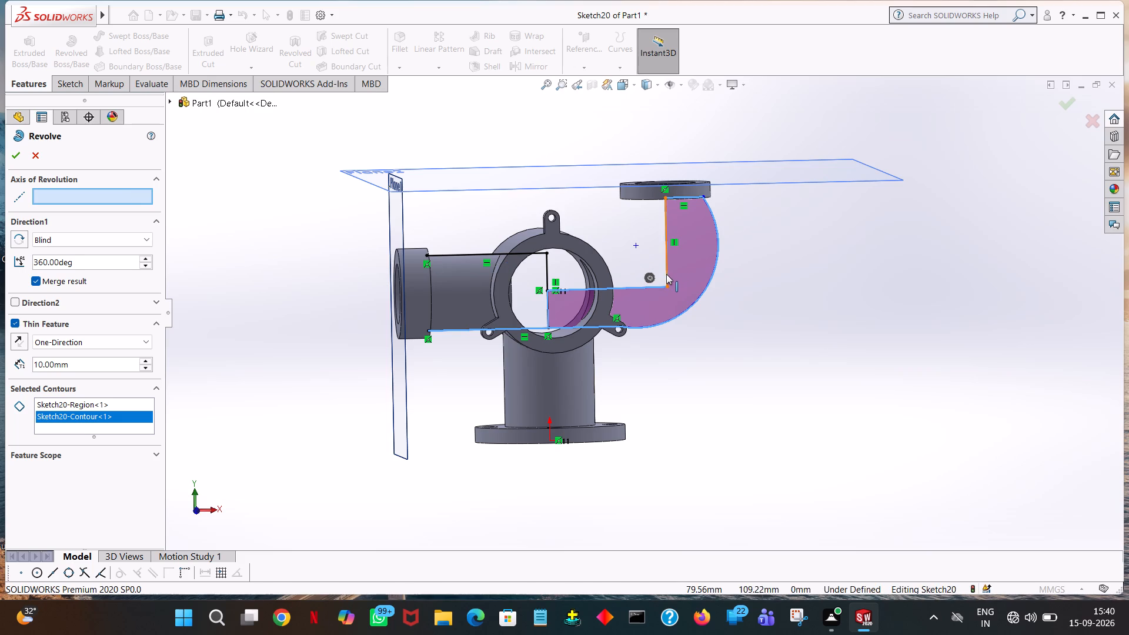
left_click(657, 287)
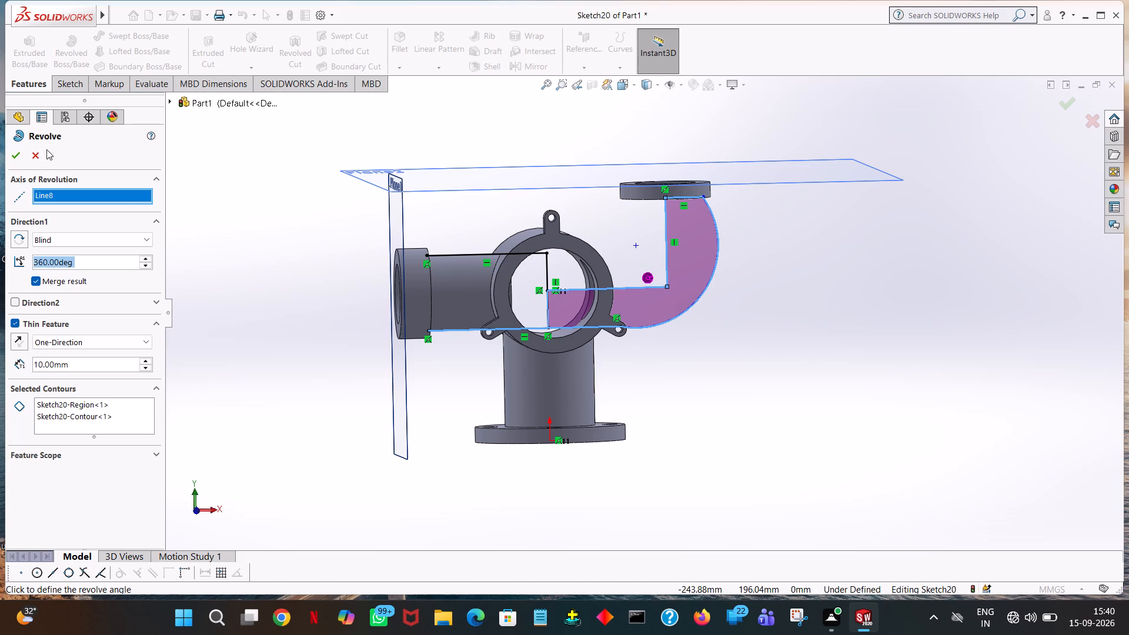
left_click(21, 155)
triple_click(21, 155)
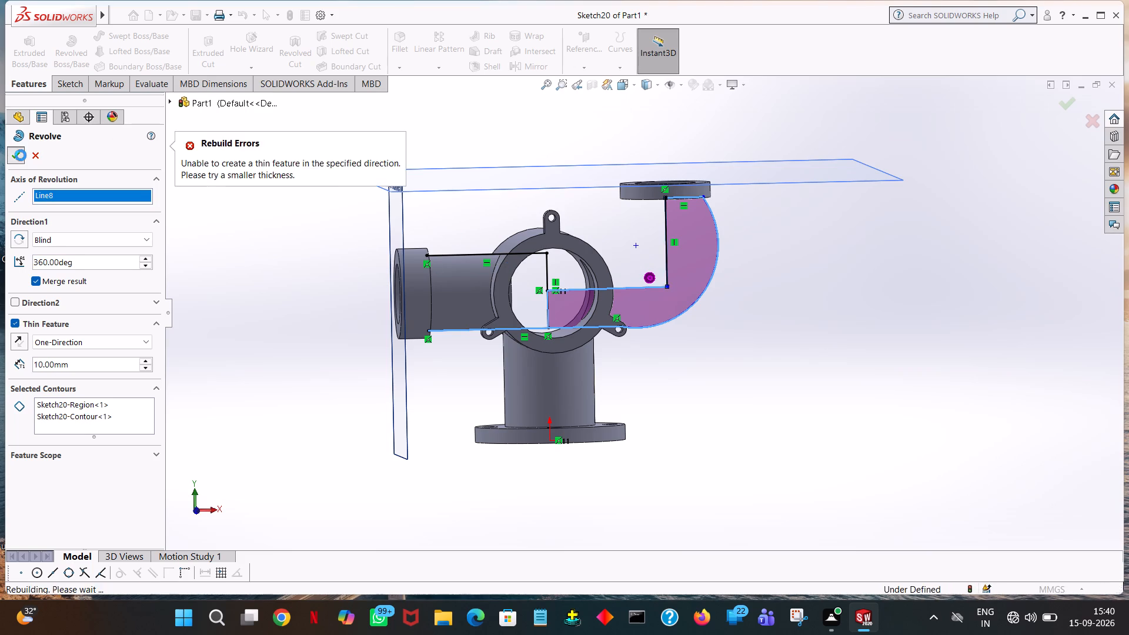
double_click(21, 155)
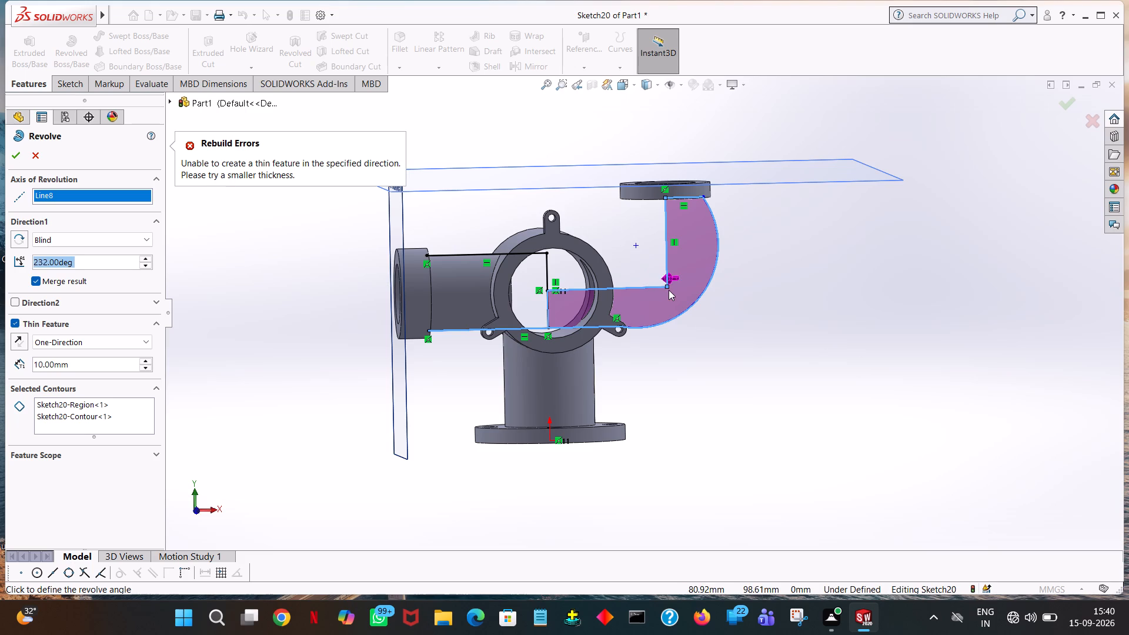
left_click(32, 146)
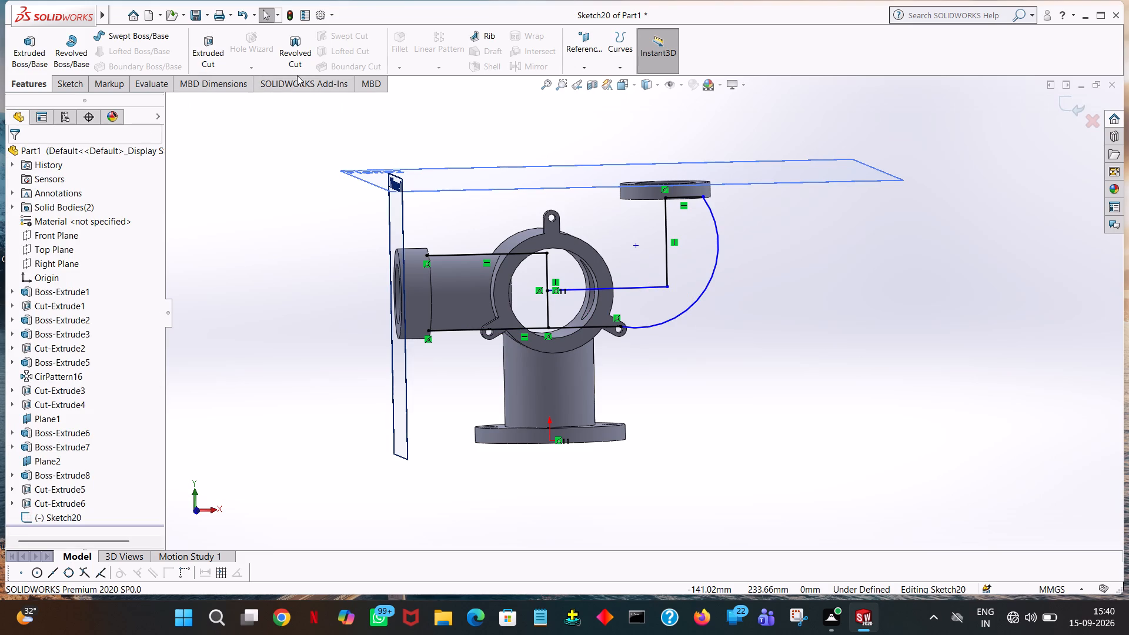
Add a 10 mm sketch fillet at the corner where the vertical and horizontal centrelines meet.
left_click(66, 85)
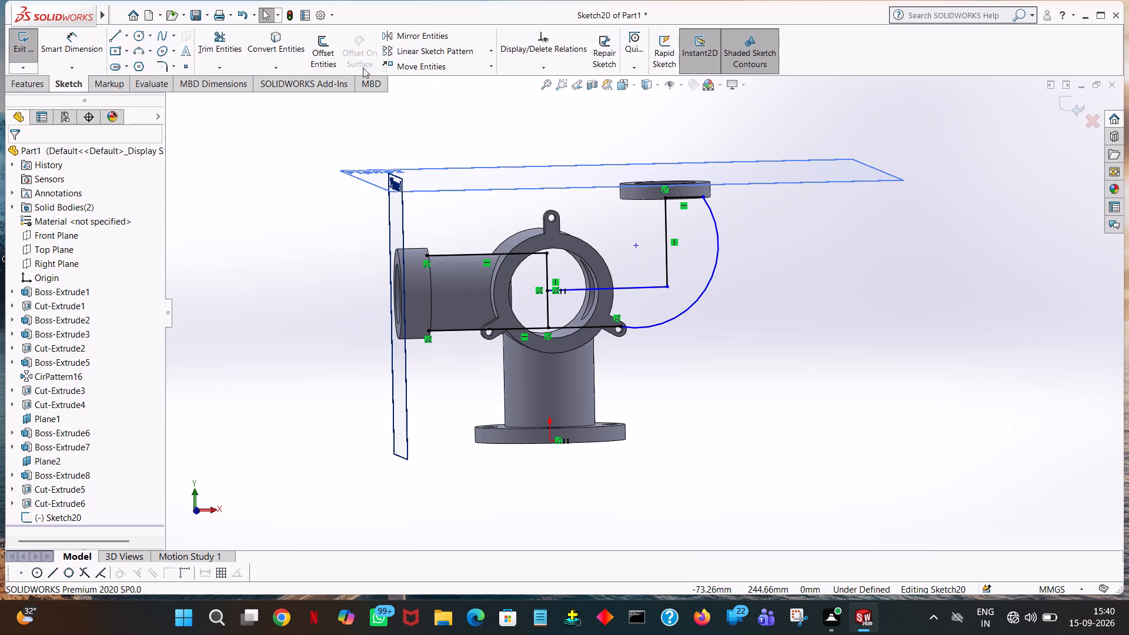
left_click(163, 66)
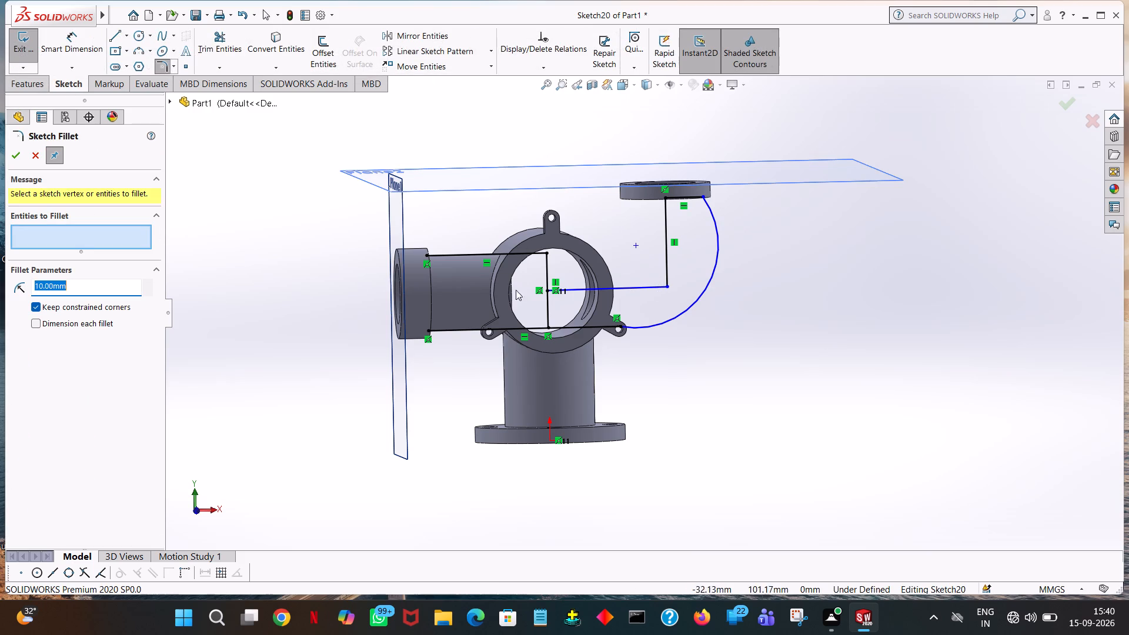
left_click(669, 285)
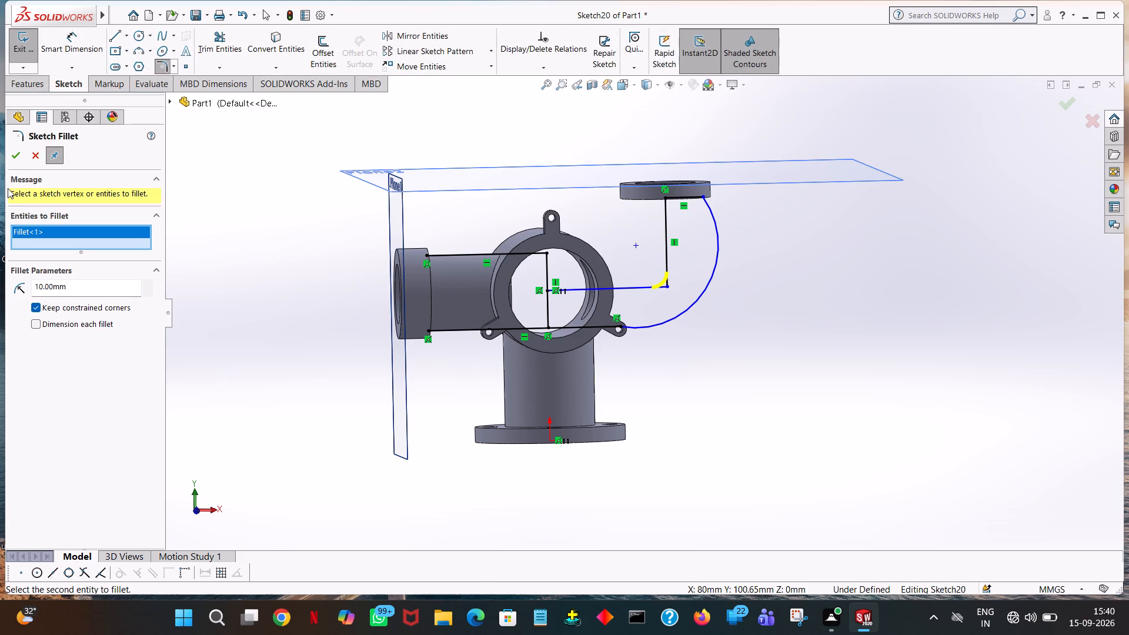
left_click(18, 153)
left_click(220, 132)
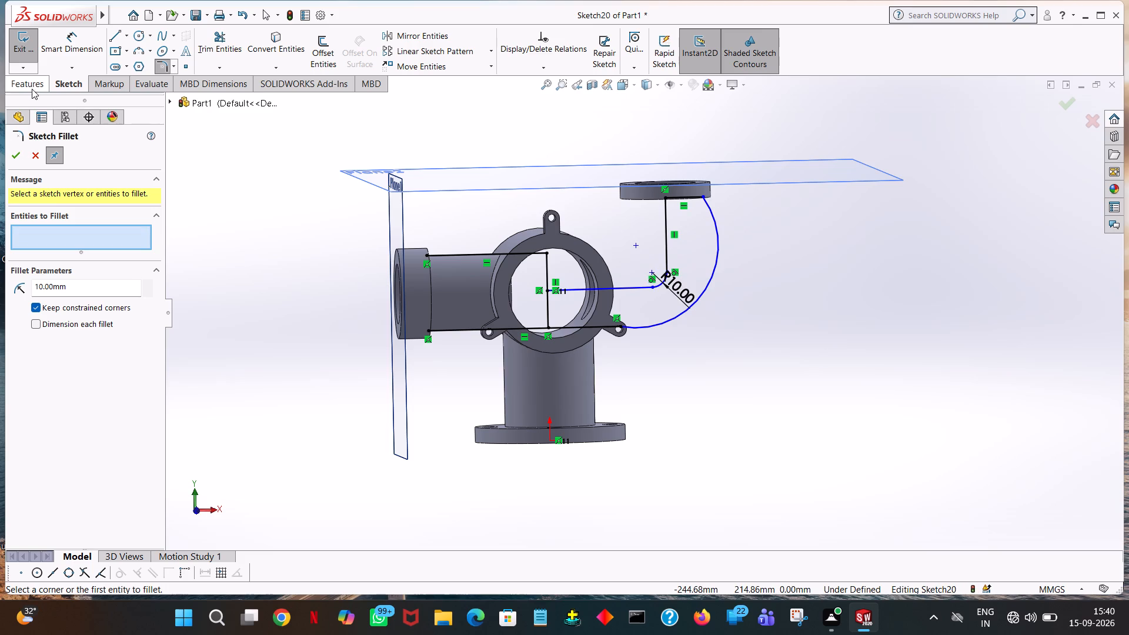
left_click(16, 152)
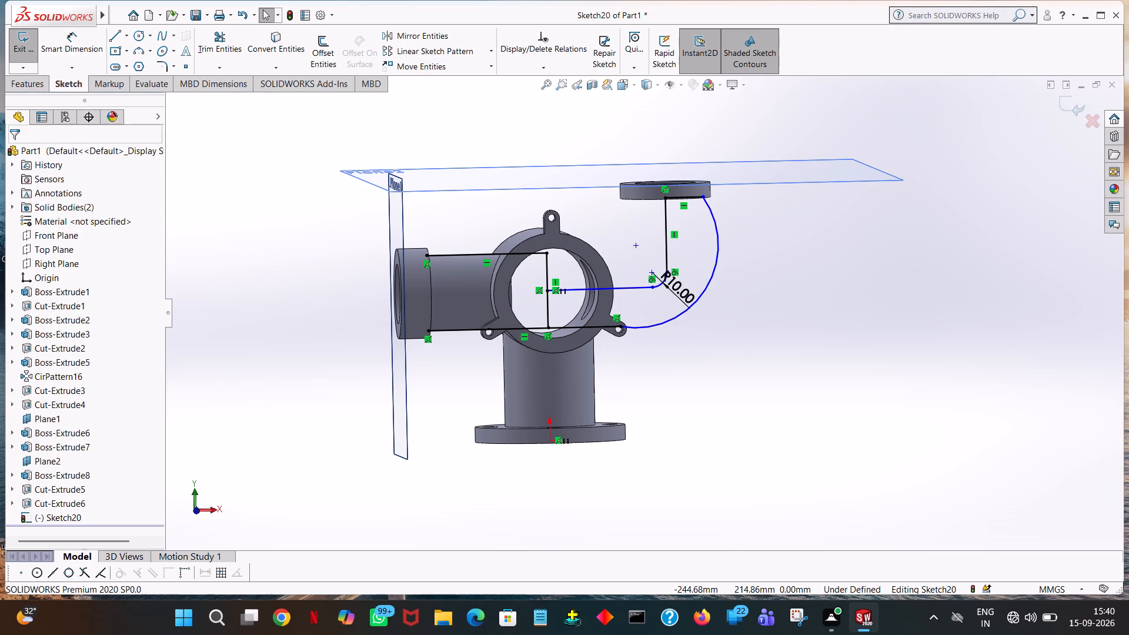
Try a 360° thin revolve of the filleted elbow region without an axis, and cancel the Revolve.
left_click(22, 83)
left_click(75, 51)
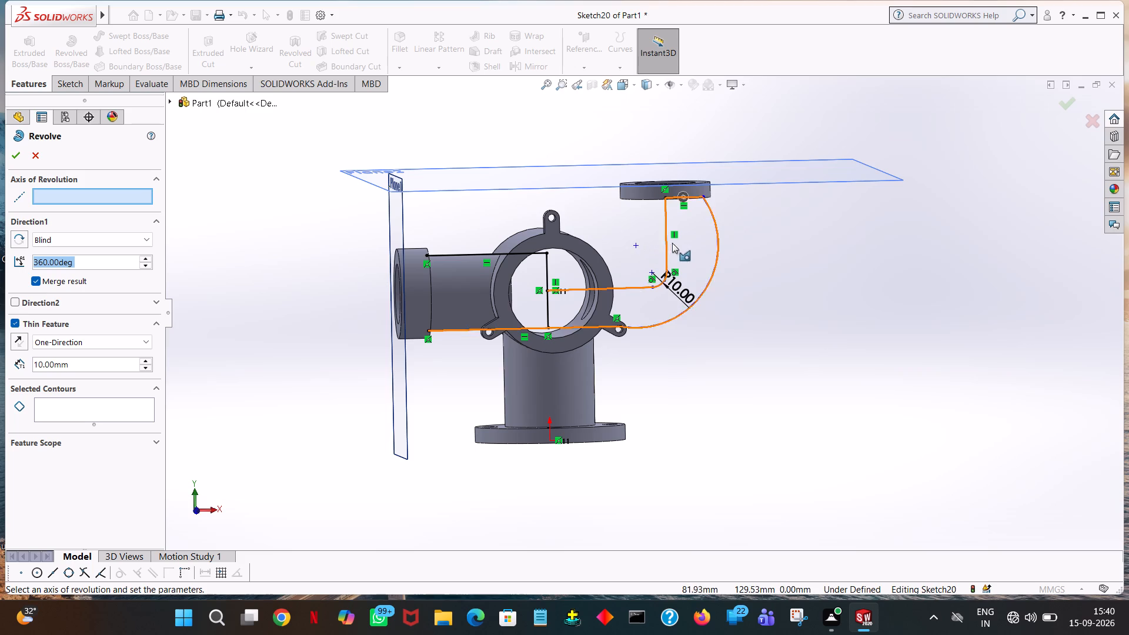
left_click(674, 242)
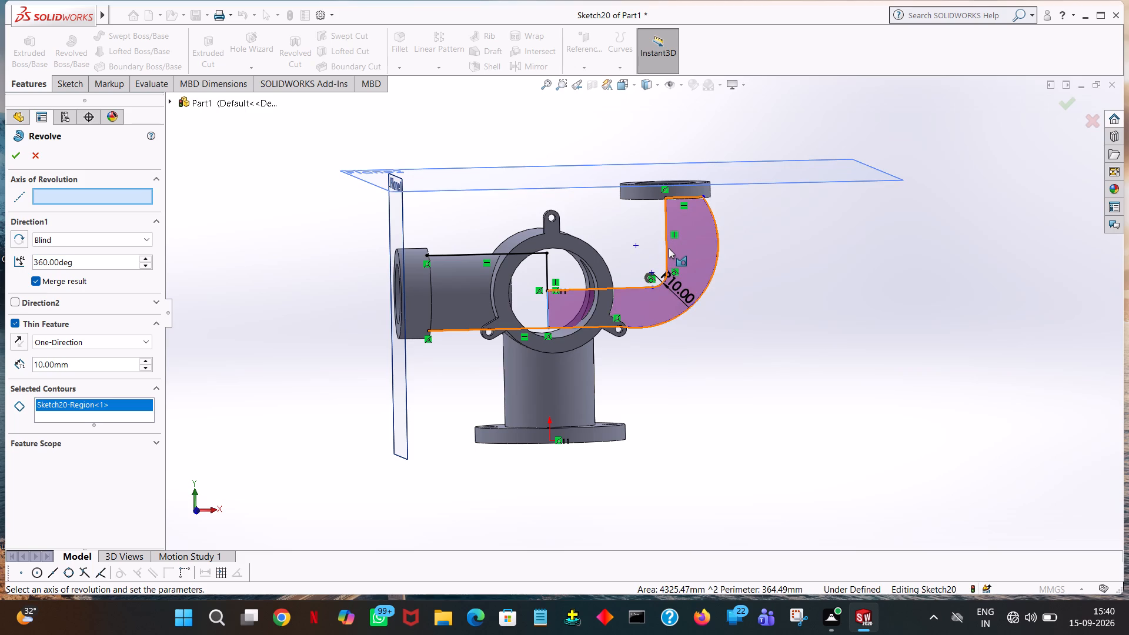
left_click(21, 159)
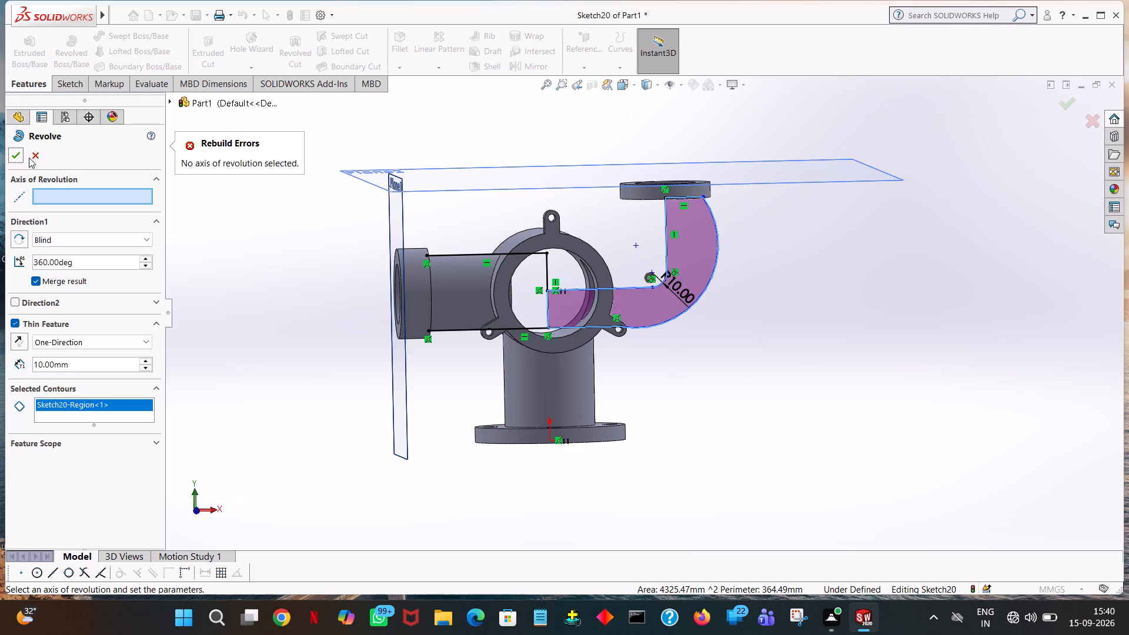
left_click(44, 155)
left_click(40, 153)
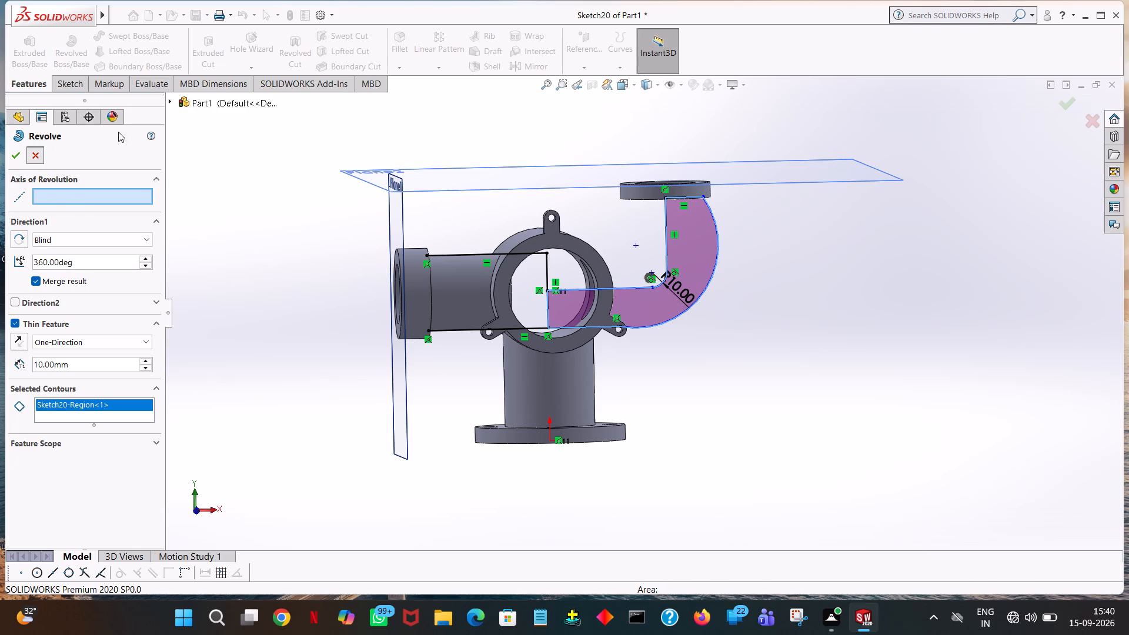
Trim away the side pipe's lower and upper horizontal lines and the upper half of the bore's vertical line, leaving only the closed elbow profile.
left_click(62, 89)
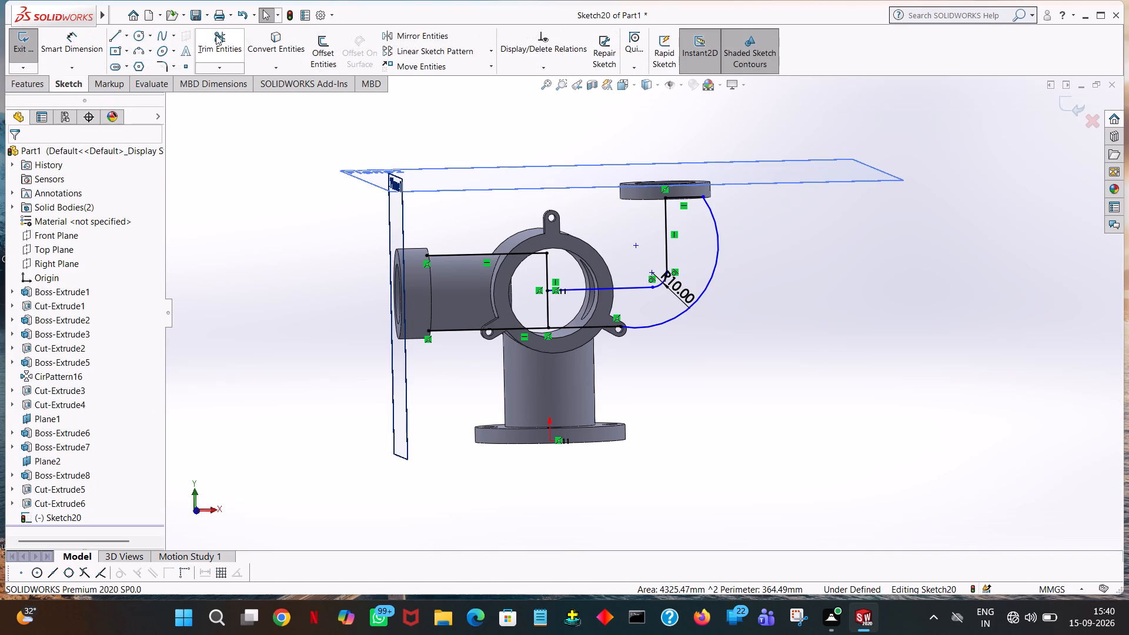
left_click(216, 35)
left_click(474, 332)
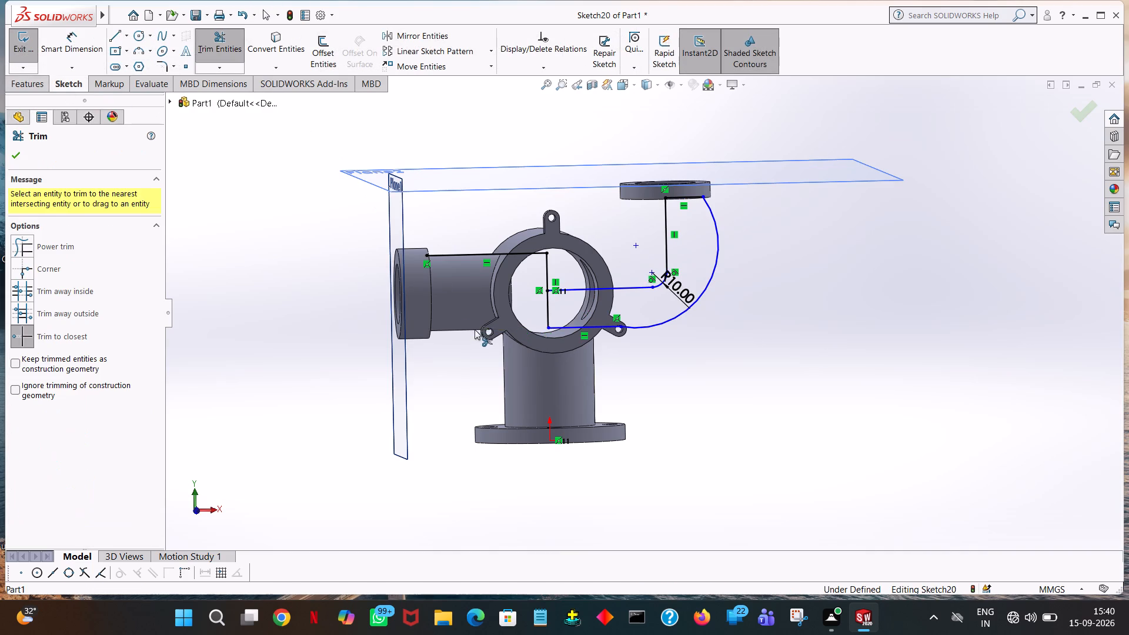
left_click(516, 255)
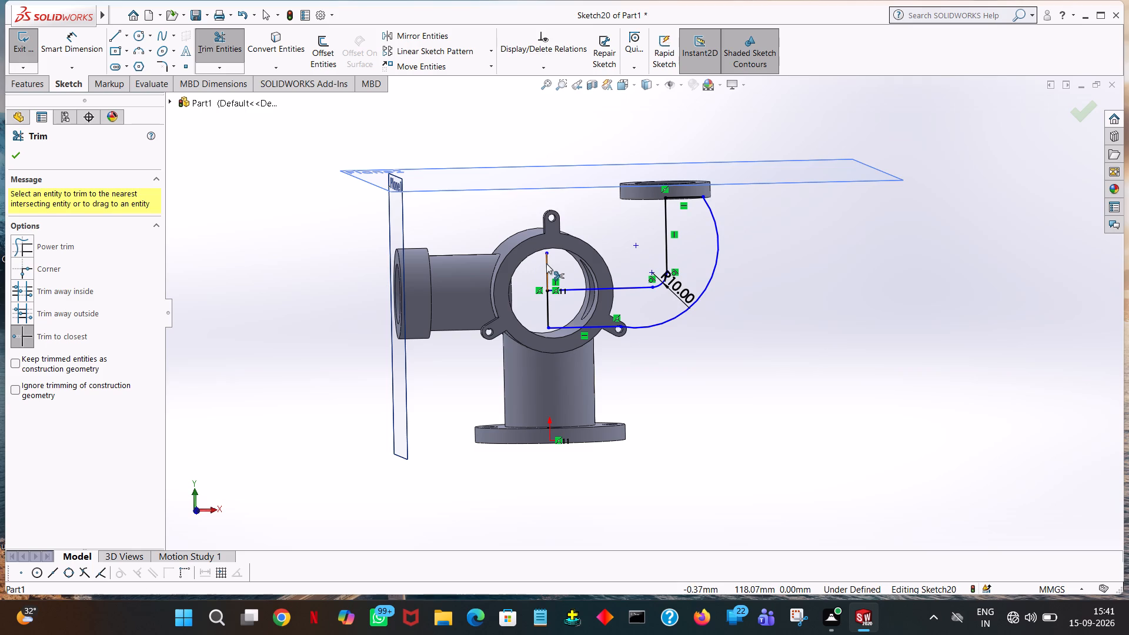
left_click(546, 263)
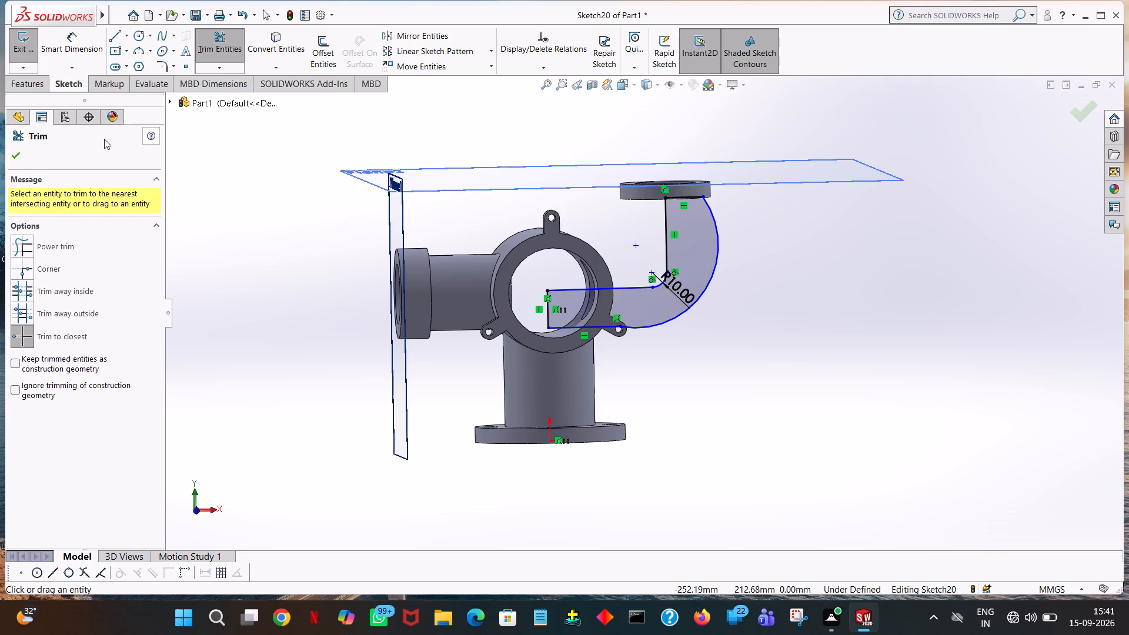
left_click(13, 153)
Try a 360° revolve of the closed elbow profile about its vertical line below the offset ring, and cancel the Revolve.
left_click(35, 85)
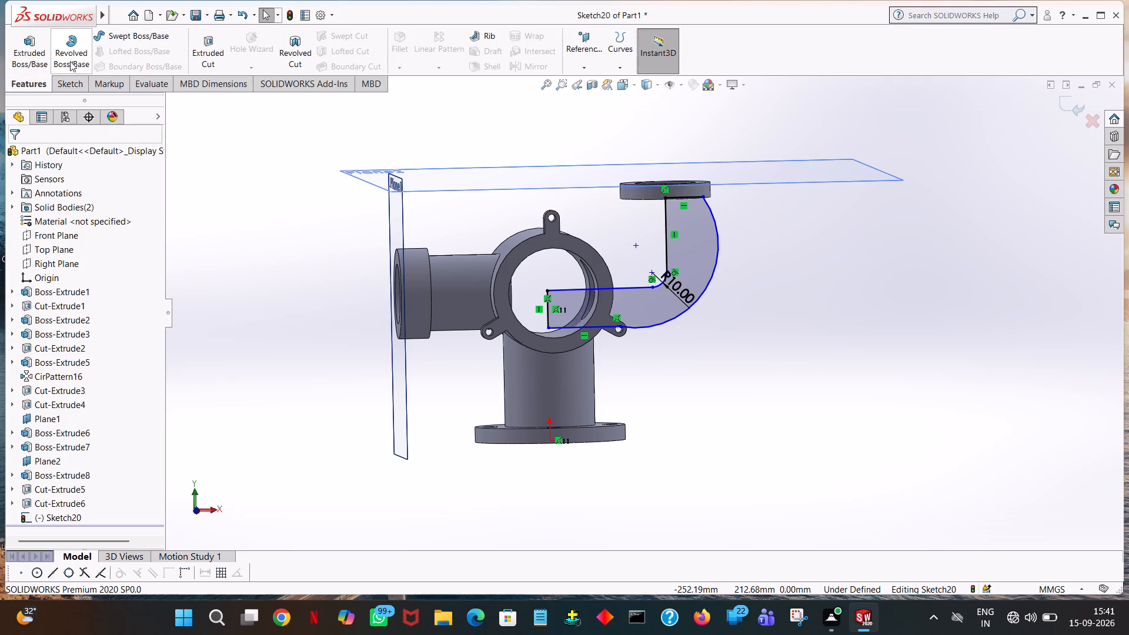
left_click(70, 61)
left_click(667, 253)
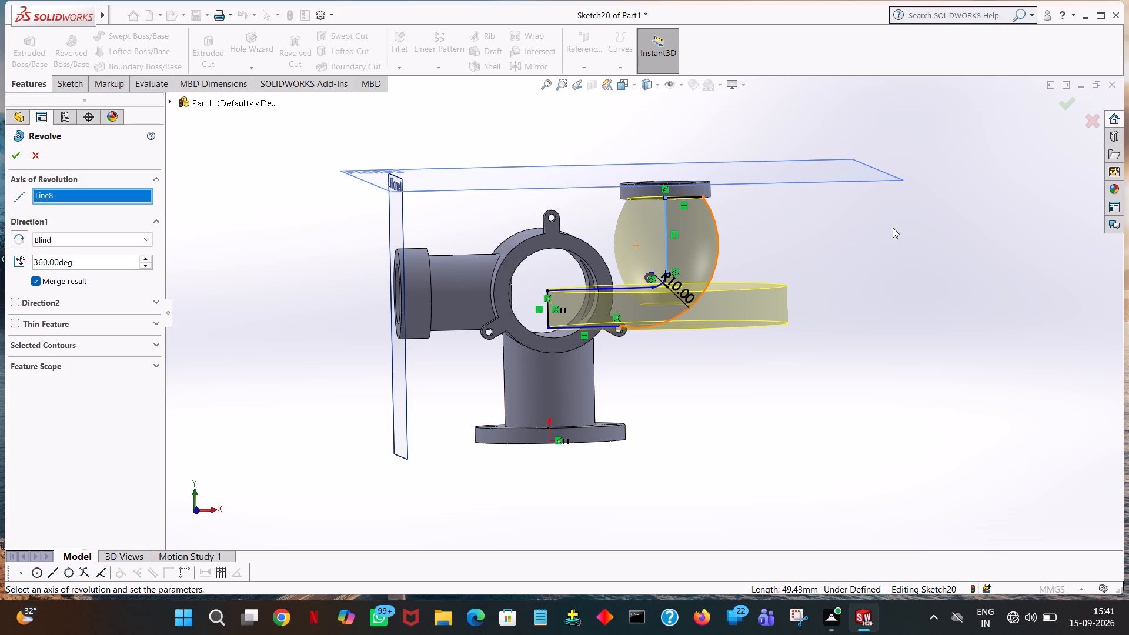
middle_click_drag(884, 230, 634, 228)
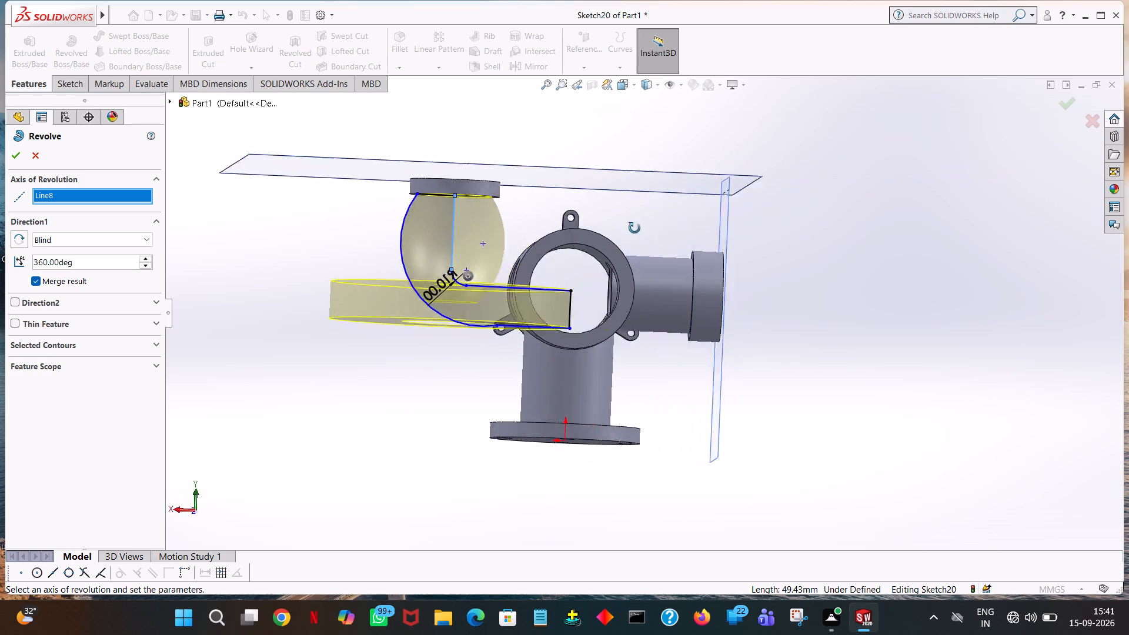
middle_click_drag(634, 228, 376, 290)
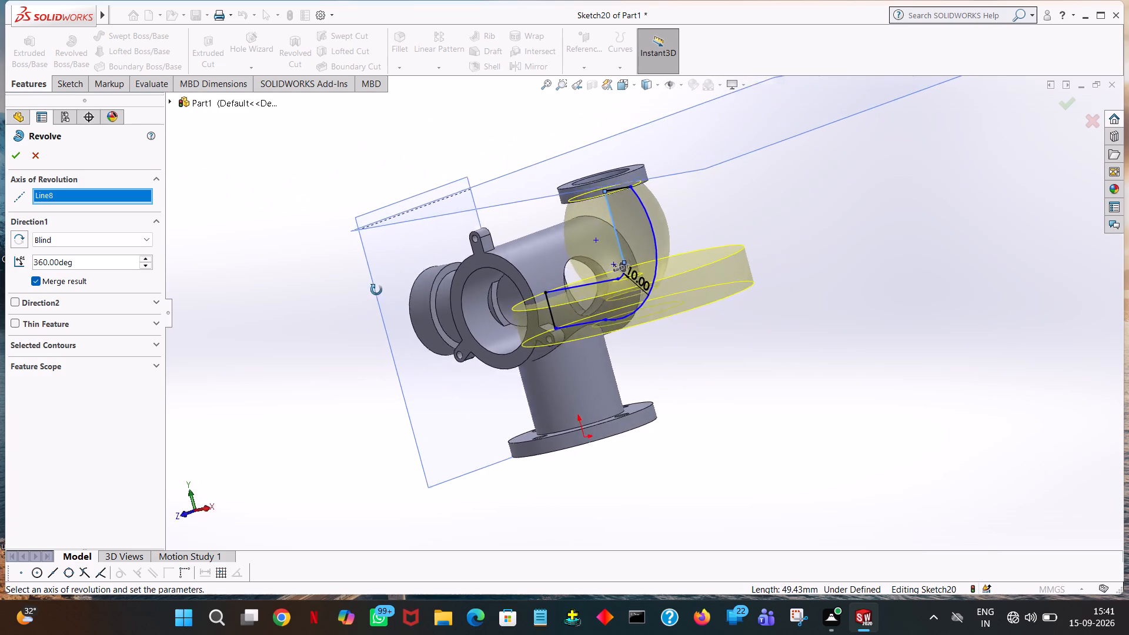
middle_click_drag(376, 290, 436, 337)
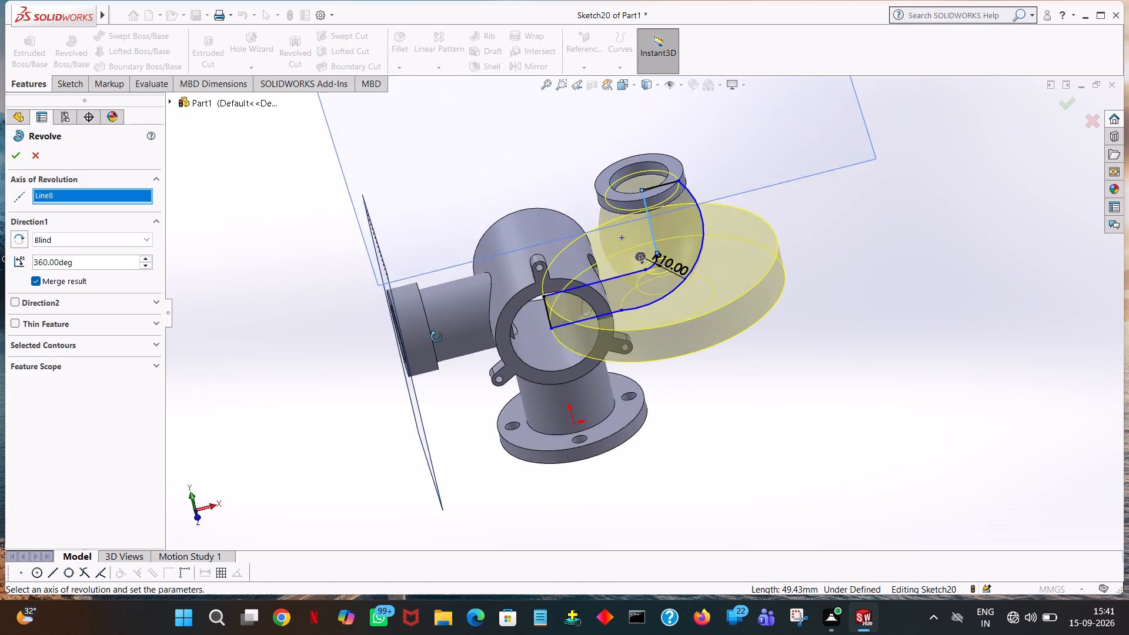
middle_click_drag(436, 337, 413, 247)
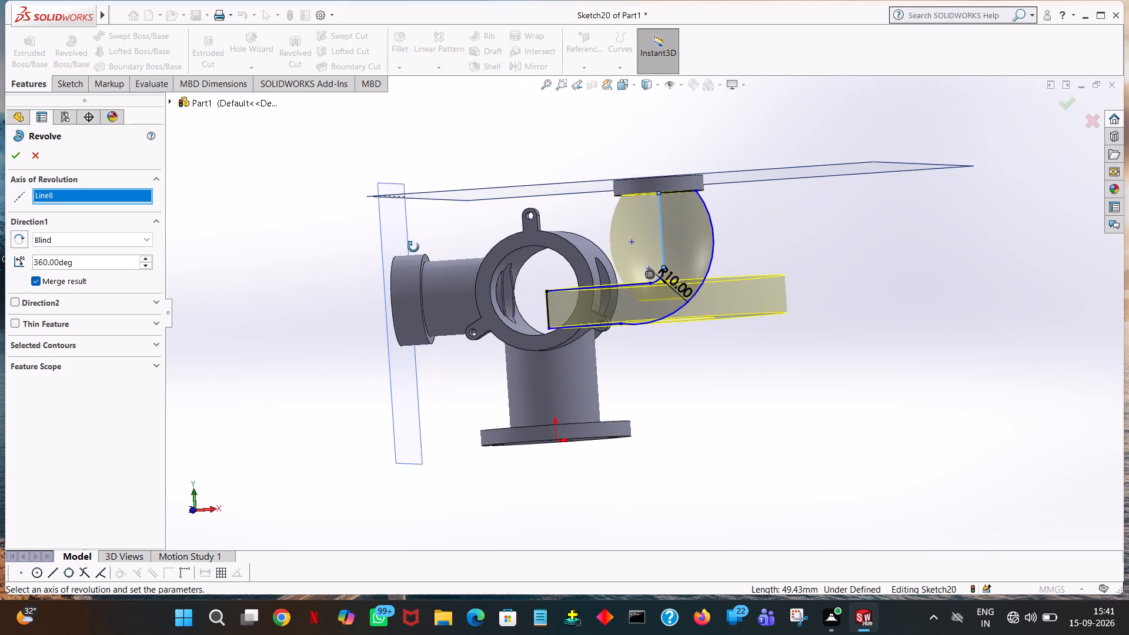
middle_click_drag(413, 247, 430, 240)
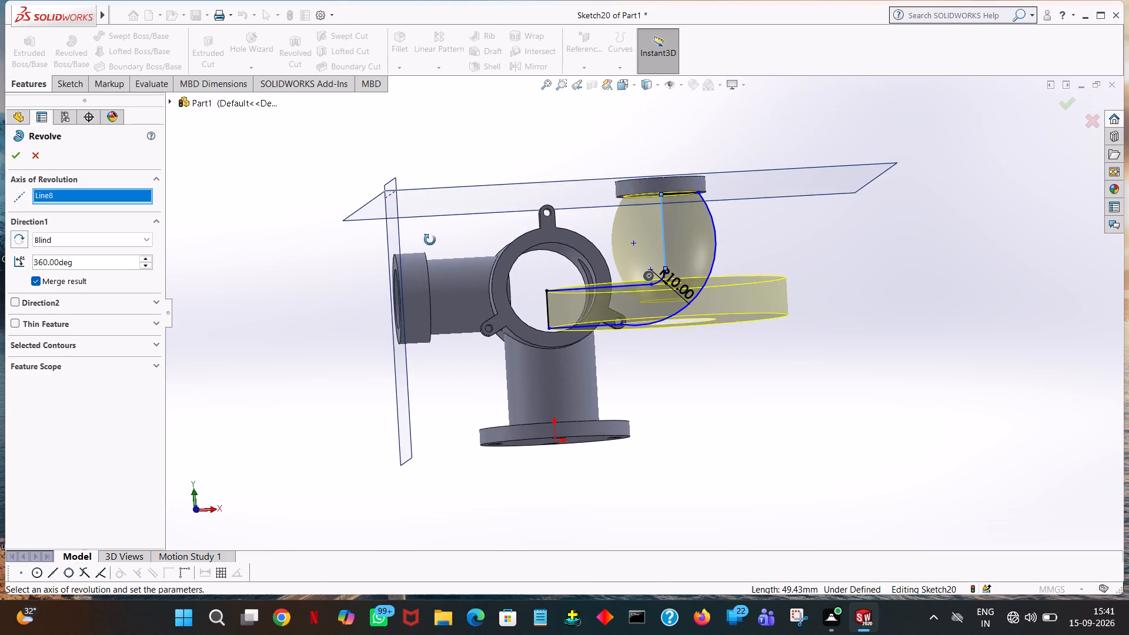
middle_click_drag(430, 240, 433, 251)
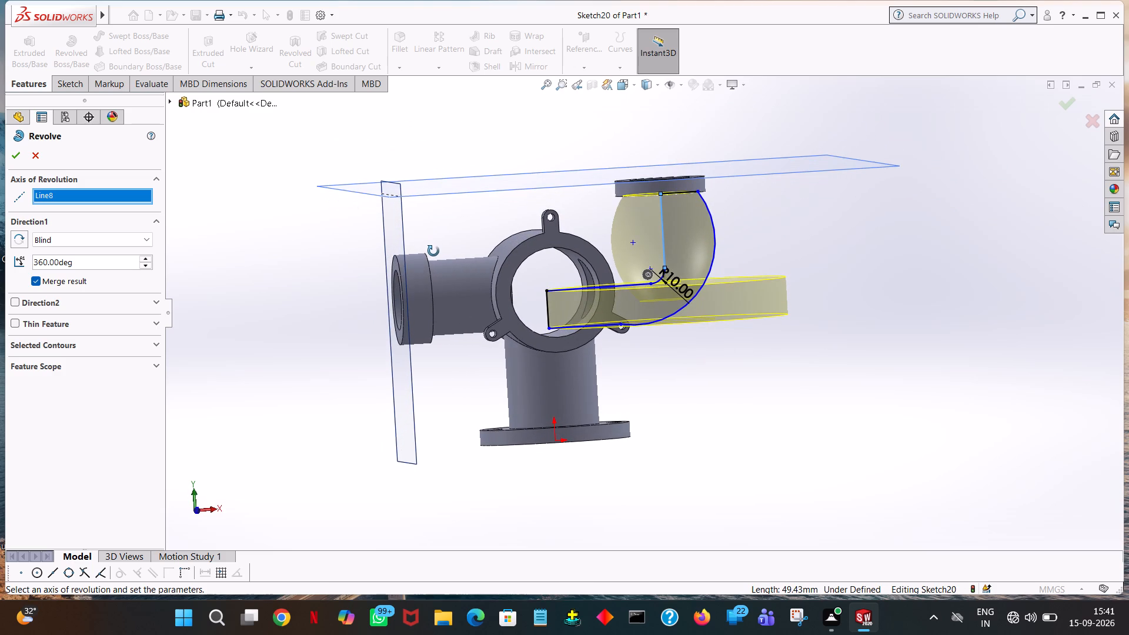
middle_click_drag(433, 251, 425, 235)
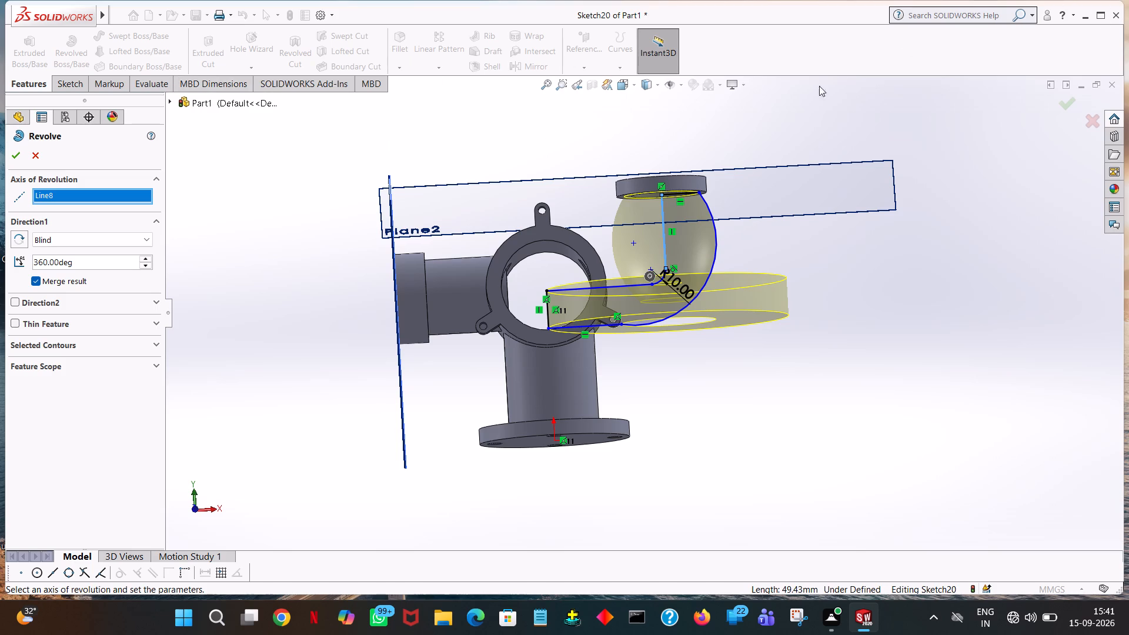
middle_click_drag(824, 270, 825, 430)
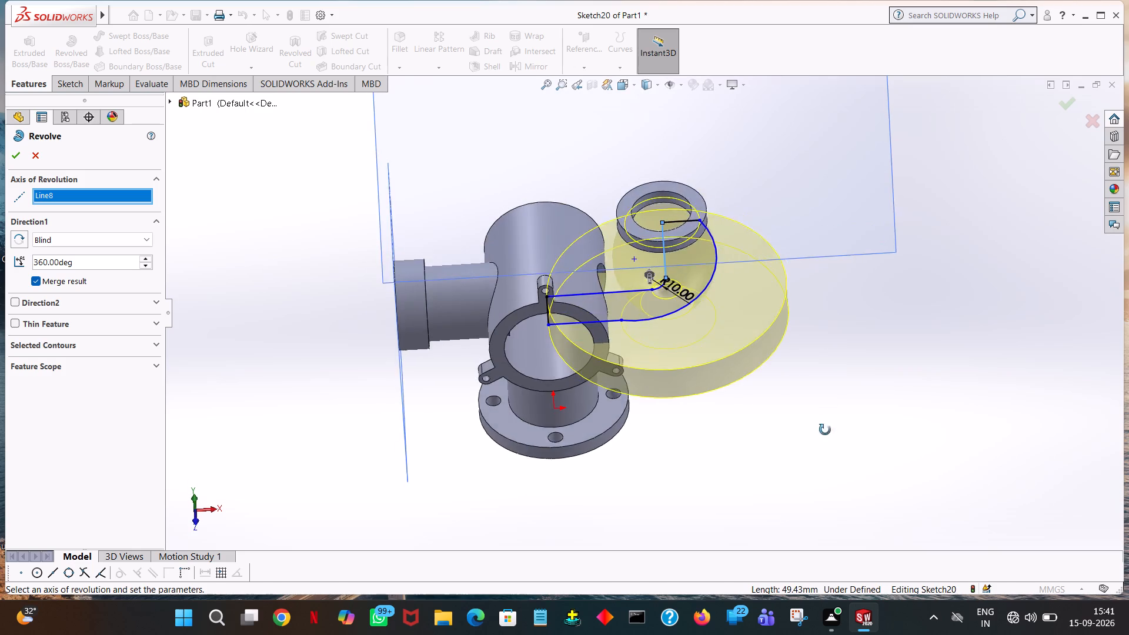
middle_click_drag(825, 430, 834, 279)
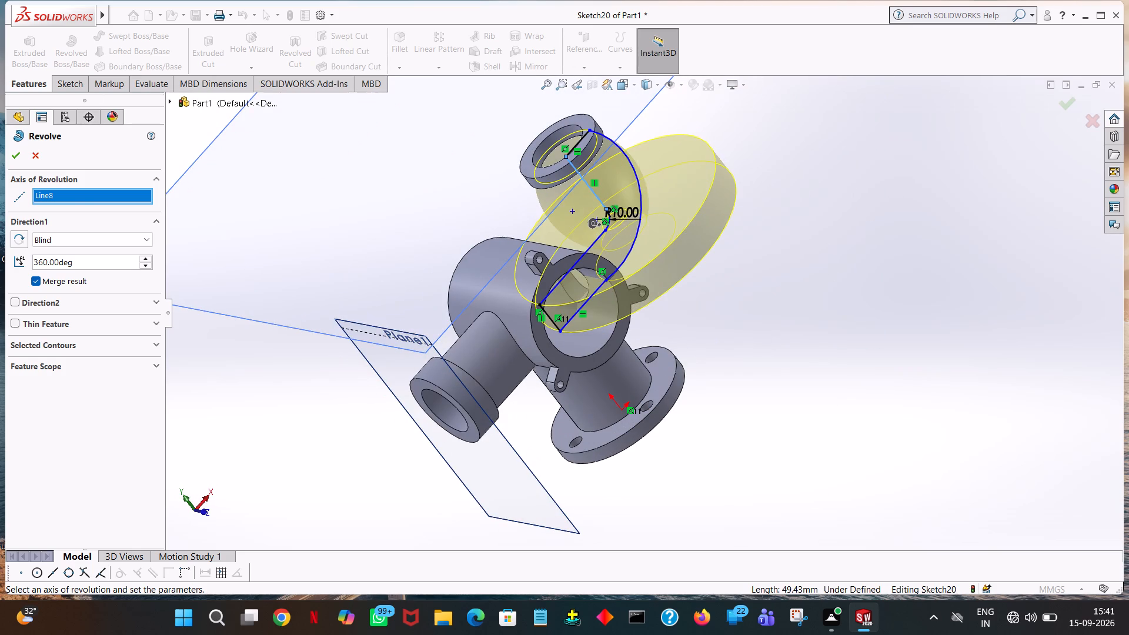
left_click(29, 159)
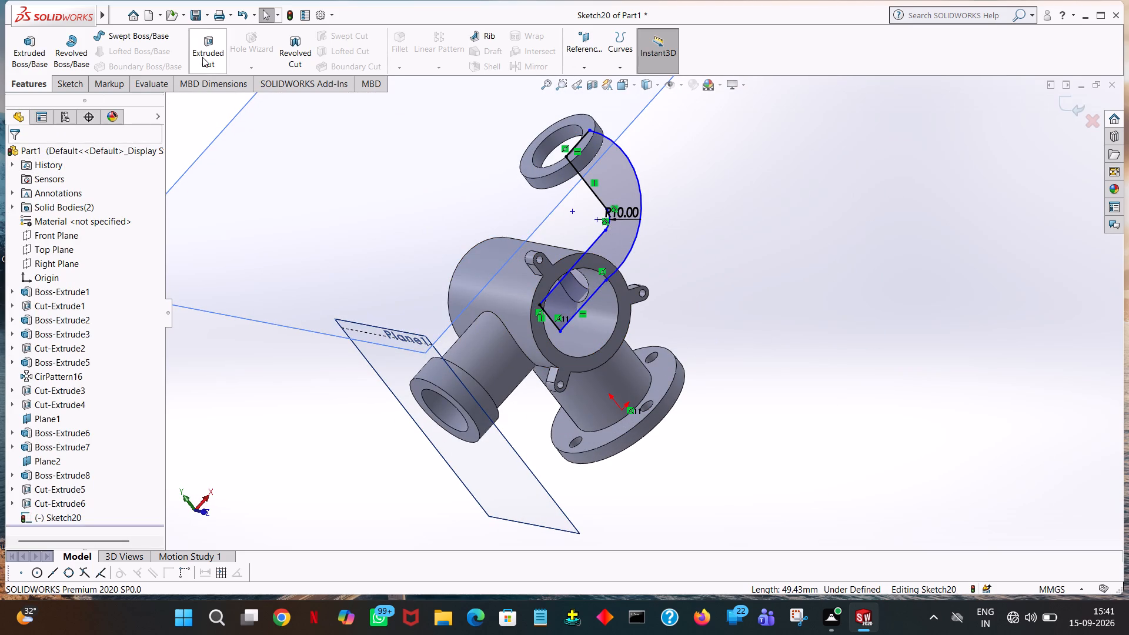
Undo the last trims of the side pipe's horizontal line and the upper half of the bore's vertical line.
left_click(239, 18)
left_click(240, 19)
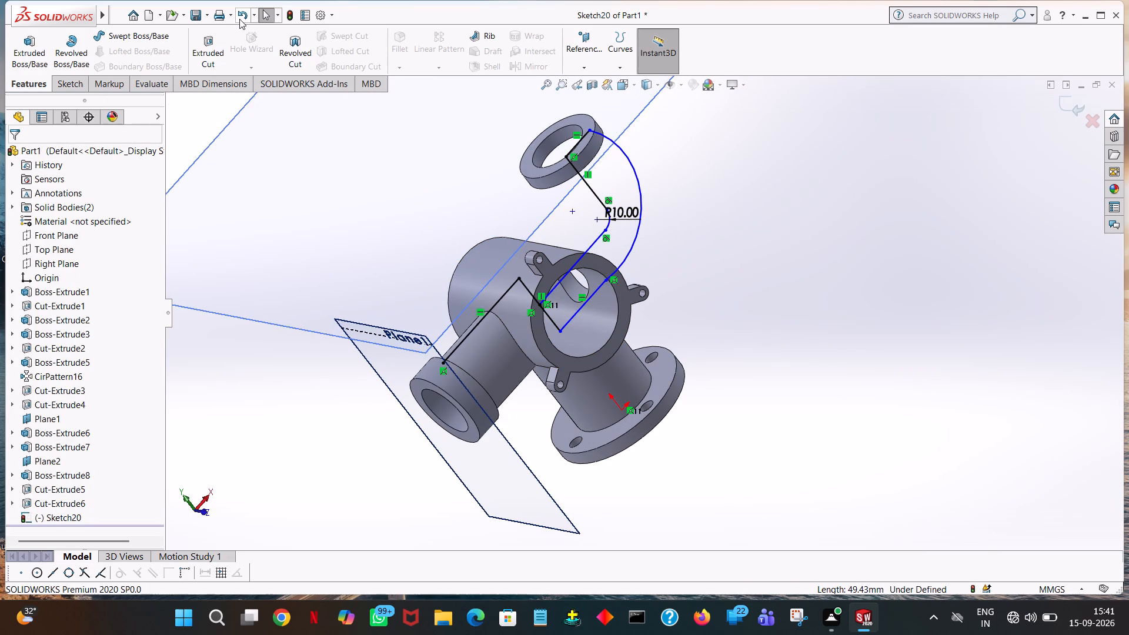
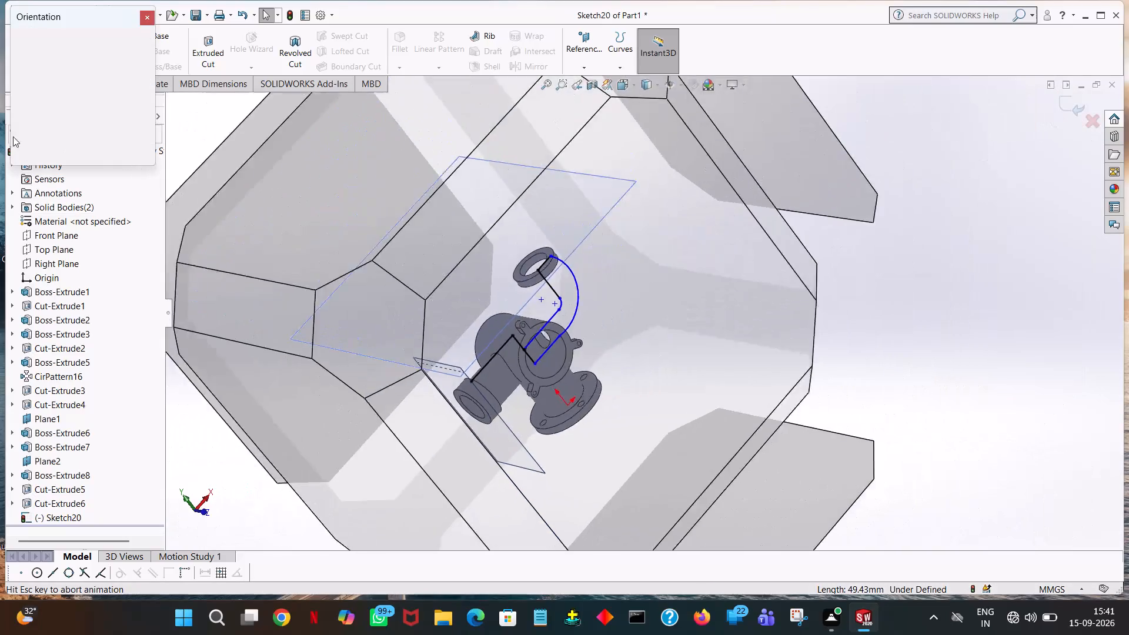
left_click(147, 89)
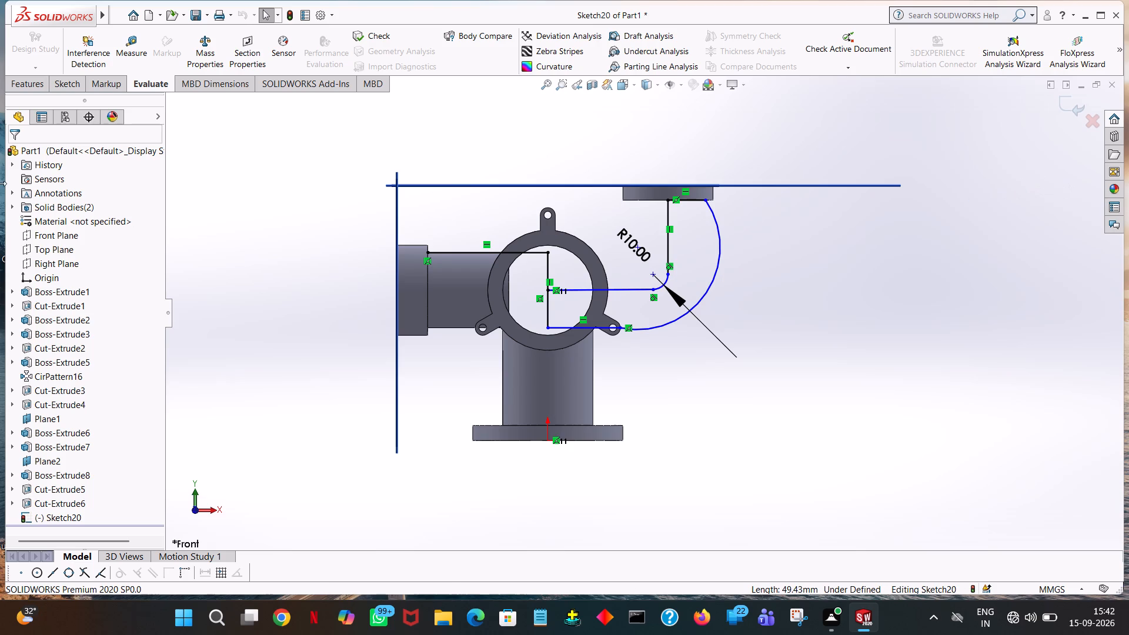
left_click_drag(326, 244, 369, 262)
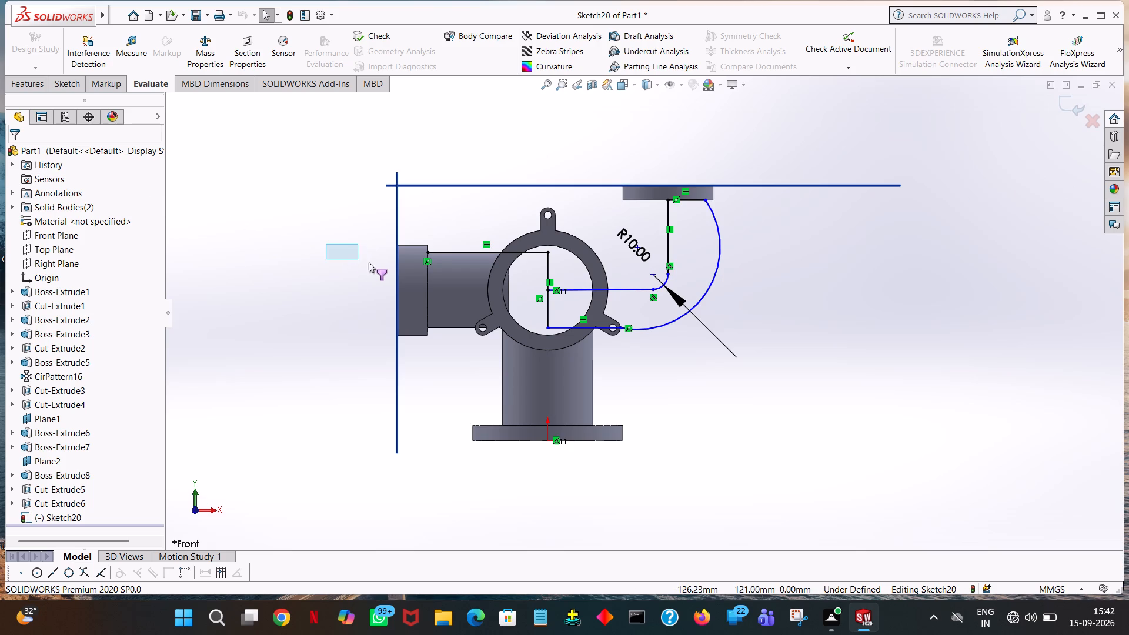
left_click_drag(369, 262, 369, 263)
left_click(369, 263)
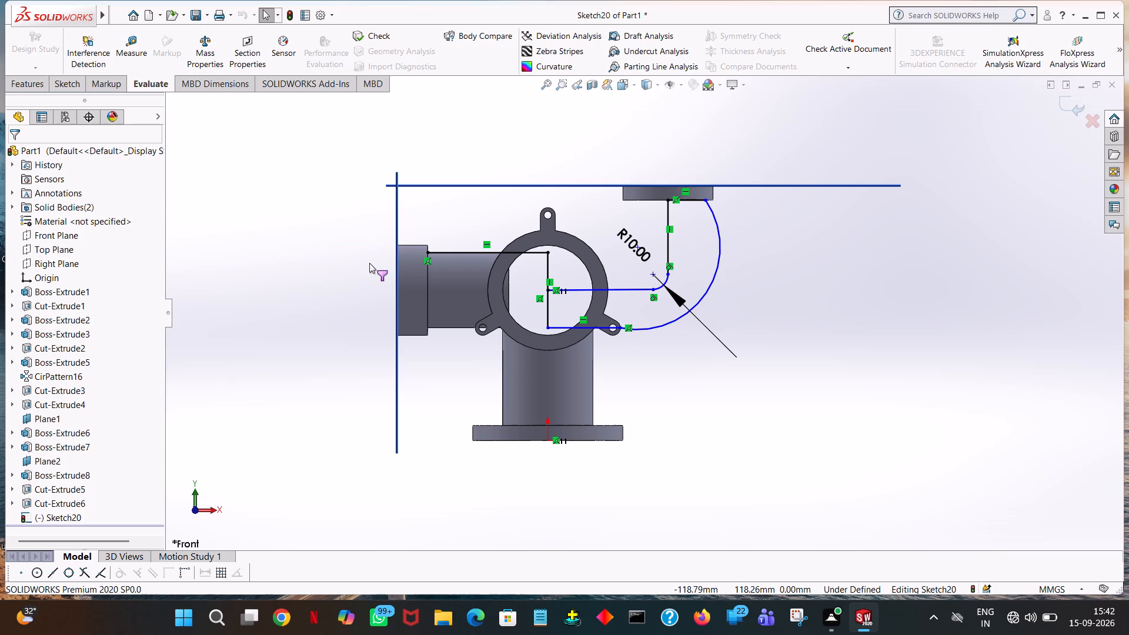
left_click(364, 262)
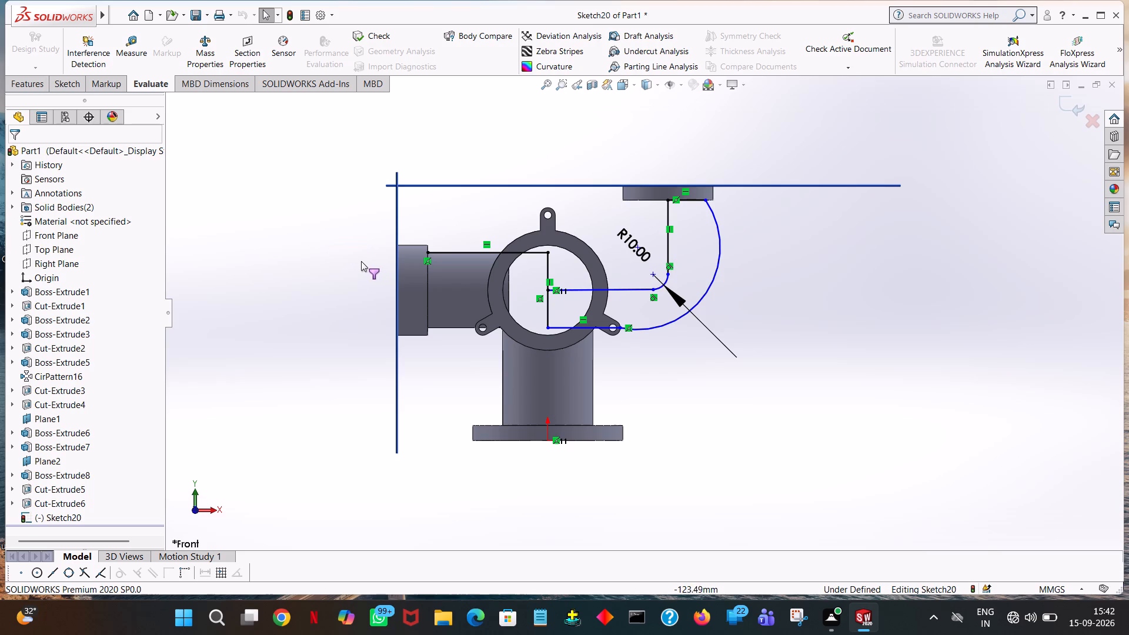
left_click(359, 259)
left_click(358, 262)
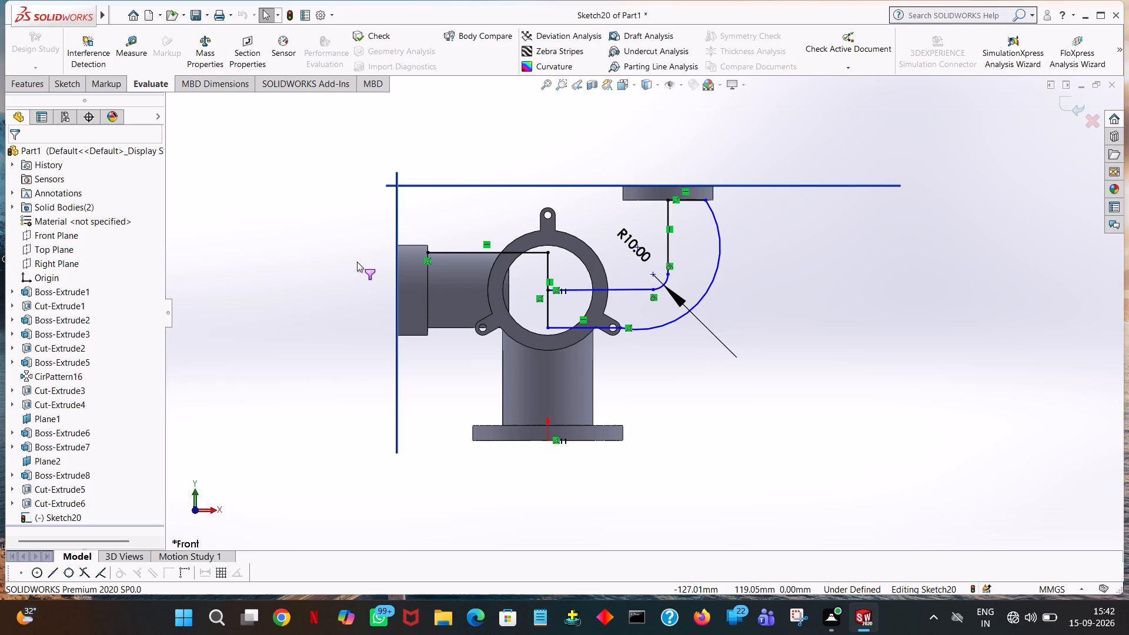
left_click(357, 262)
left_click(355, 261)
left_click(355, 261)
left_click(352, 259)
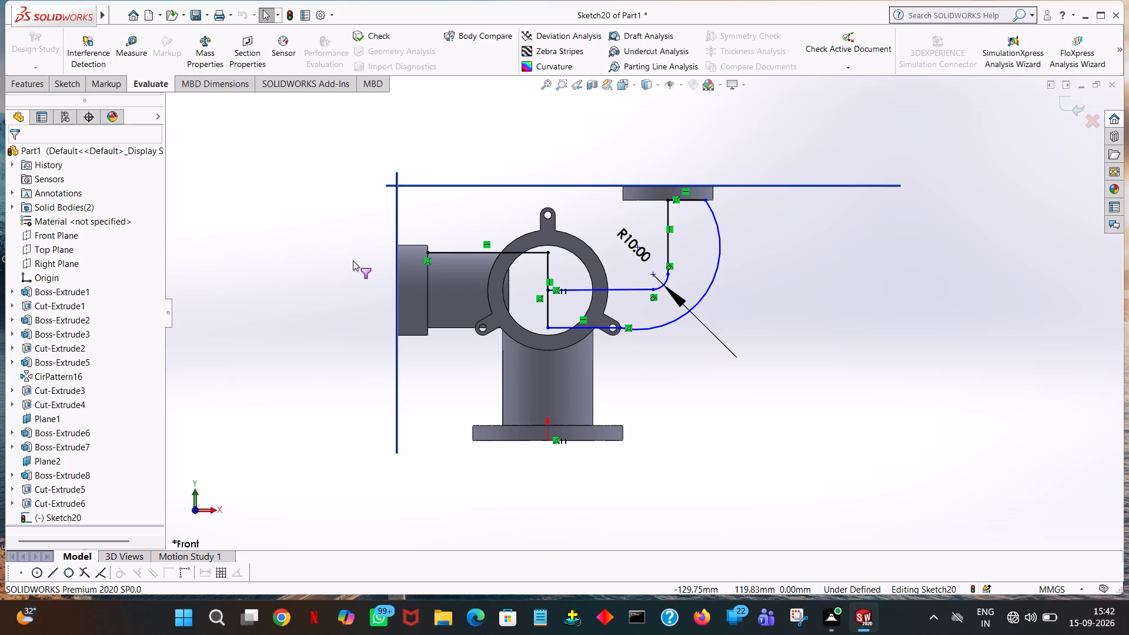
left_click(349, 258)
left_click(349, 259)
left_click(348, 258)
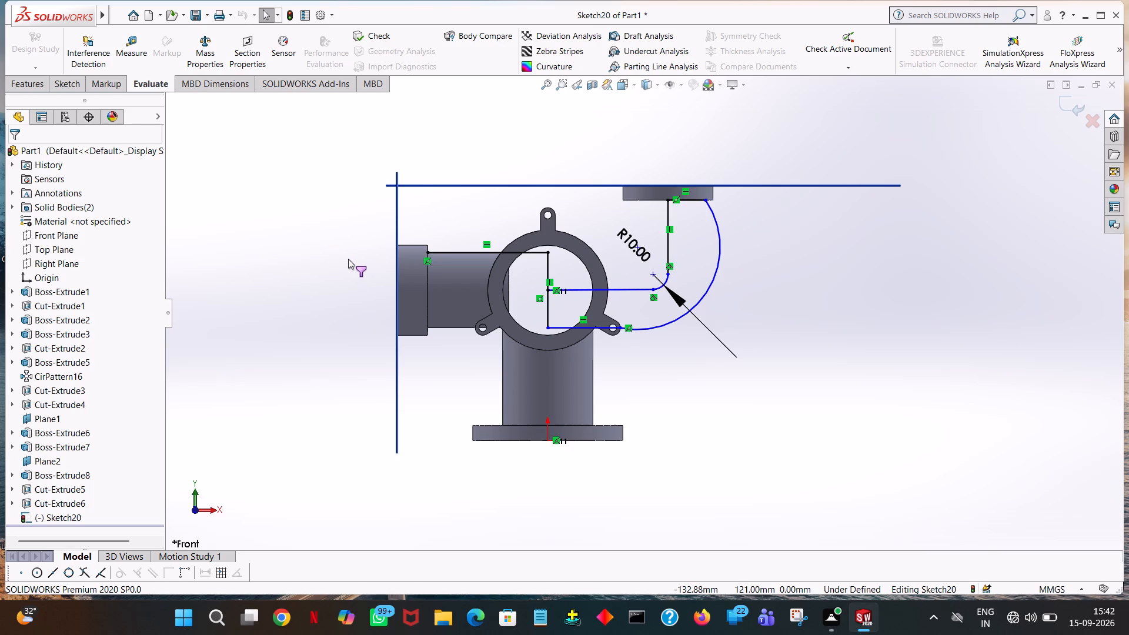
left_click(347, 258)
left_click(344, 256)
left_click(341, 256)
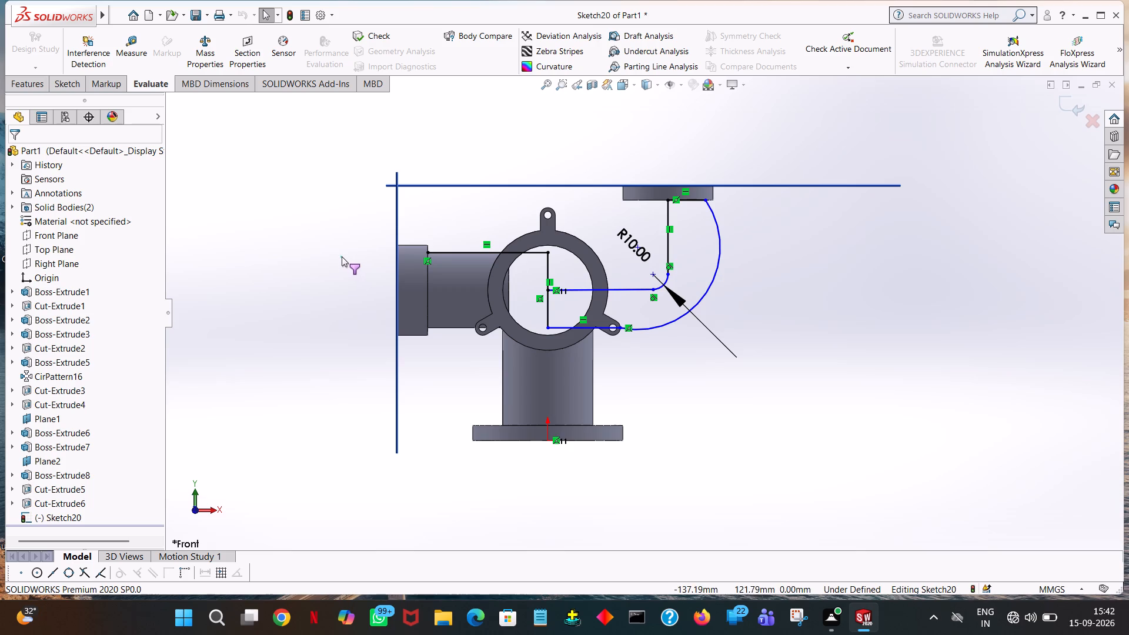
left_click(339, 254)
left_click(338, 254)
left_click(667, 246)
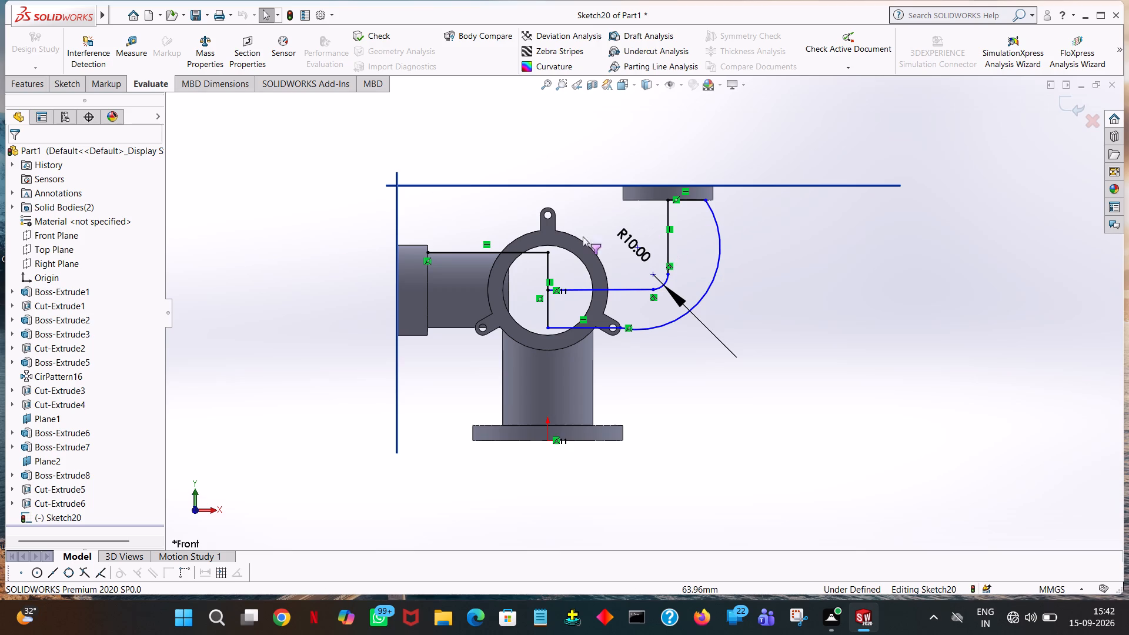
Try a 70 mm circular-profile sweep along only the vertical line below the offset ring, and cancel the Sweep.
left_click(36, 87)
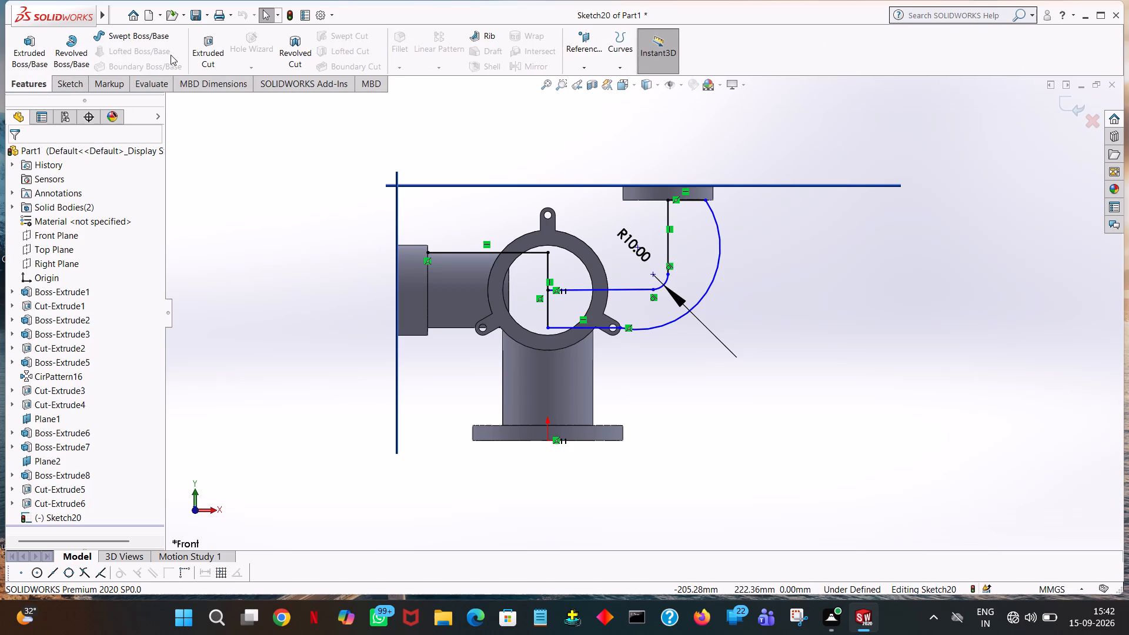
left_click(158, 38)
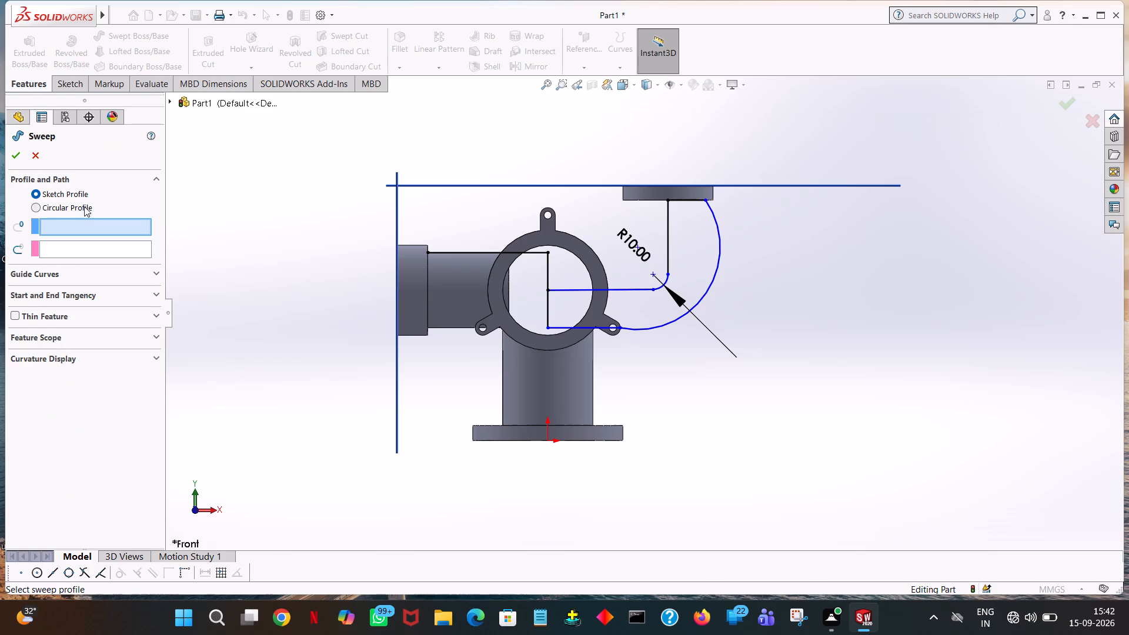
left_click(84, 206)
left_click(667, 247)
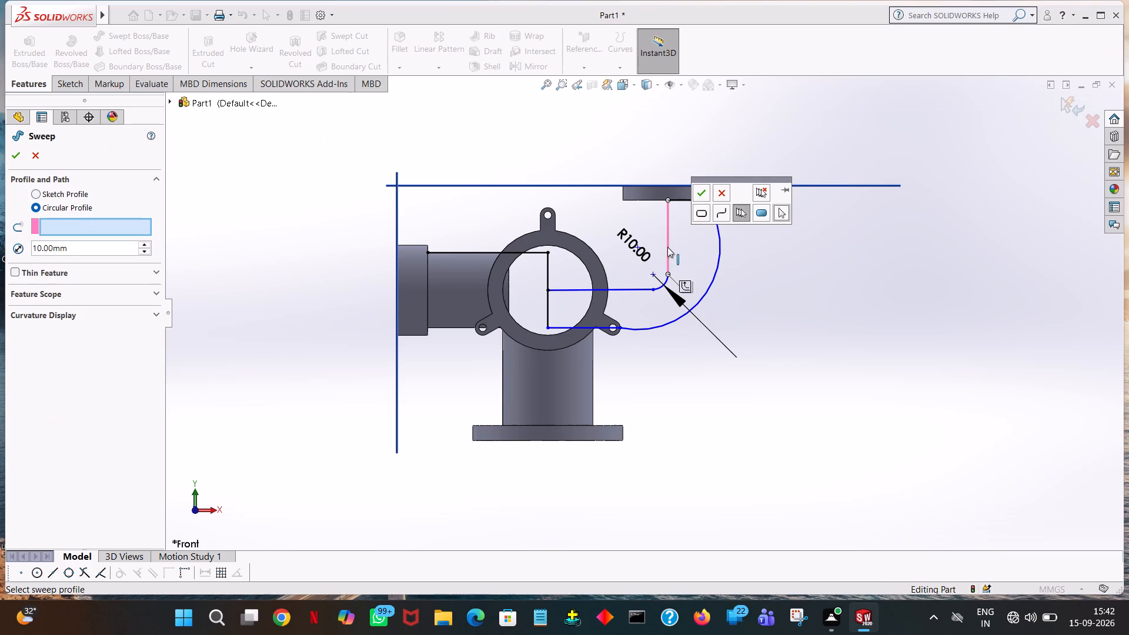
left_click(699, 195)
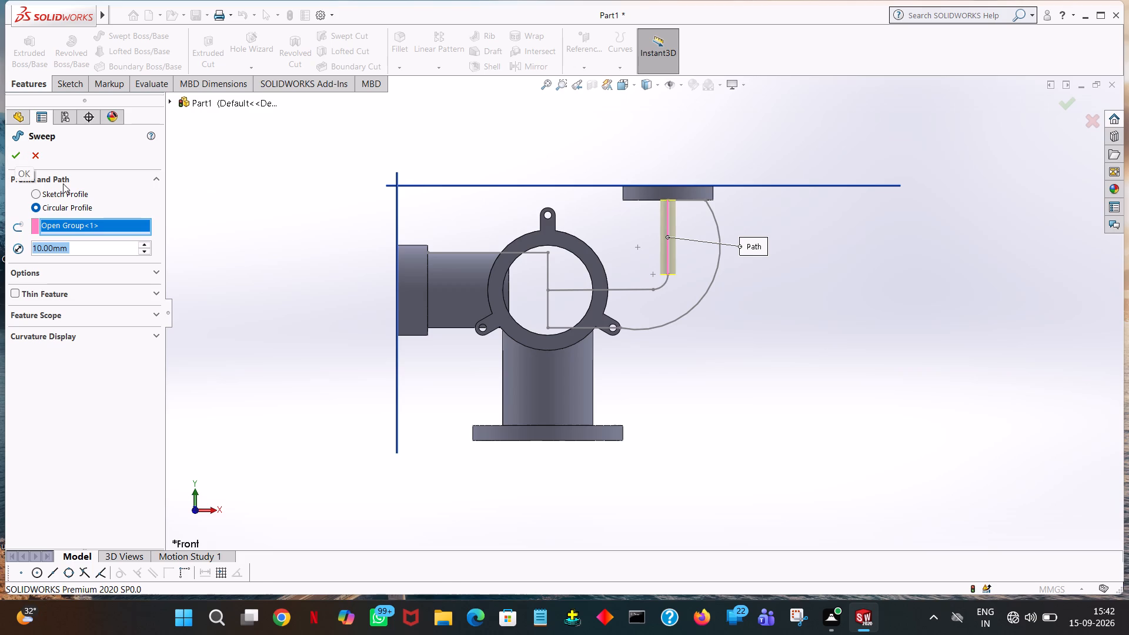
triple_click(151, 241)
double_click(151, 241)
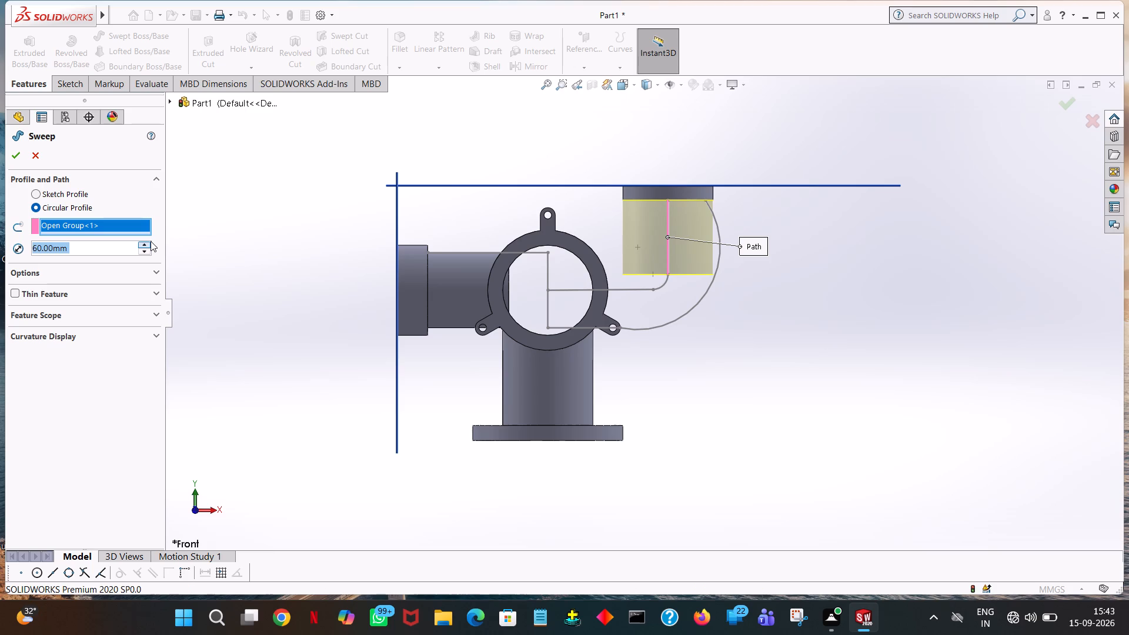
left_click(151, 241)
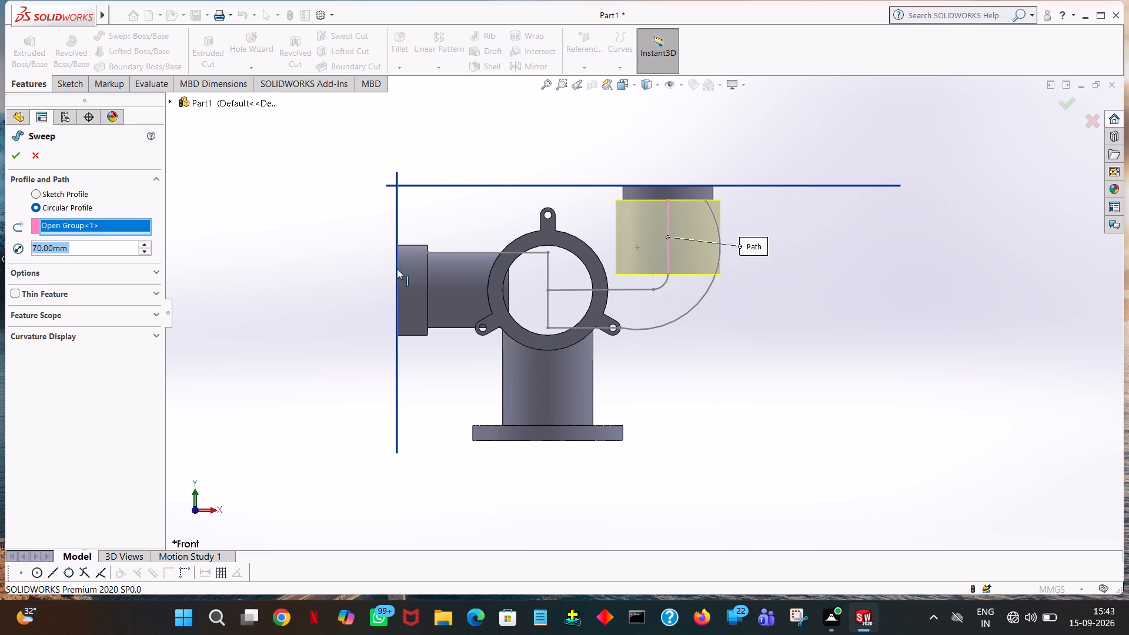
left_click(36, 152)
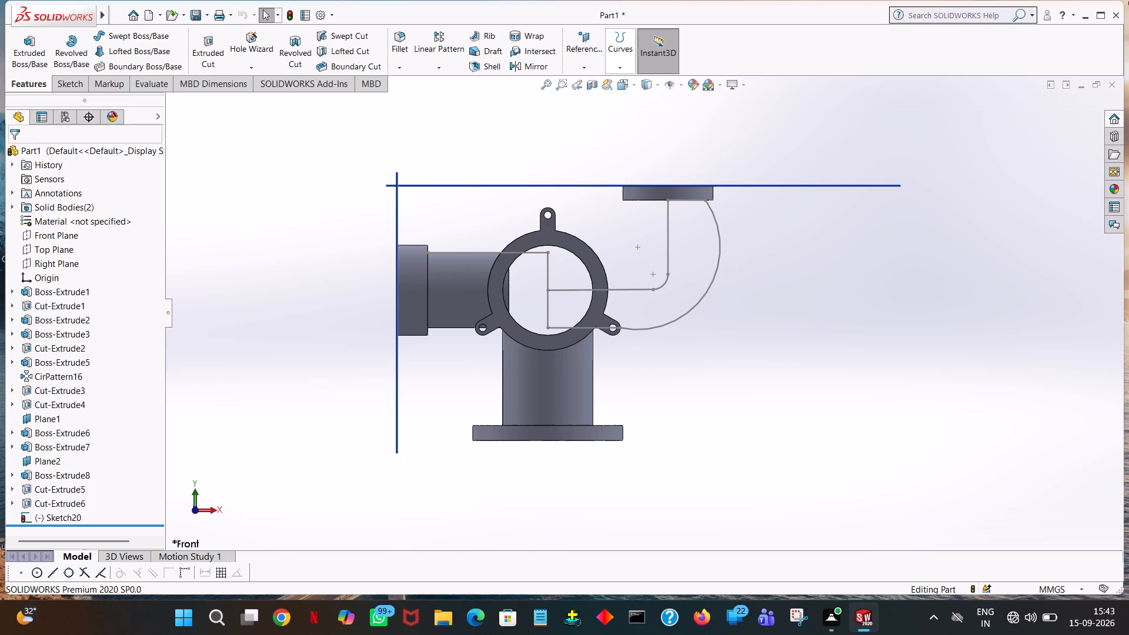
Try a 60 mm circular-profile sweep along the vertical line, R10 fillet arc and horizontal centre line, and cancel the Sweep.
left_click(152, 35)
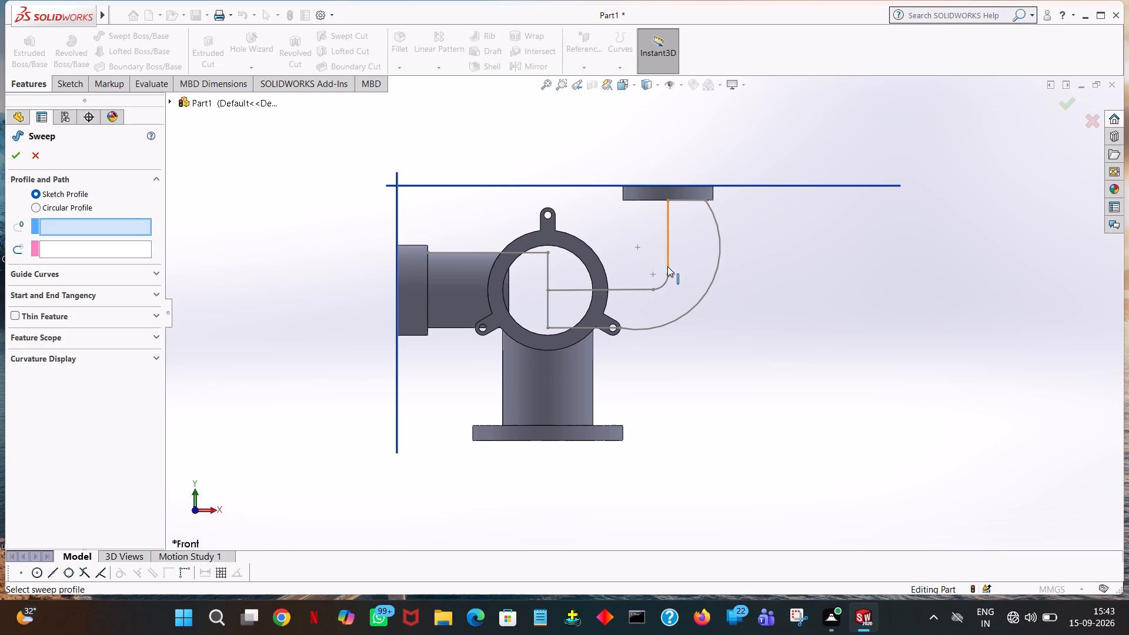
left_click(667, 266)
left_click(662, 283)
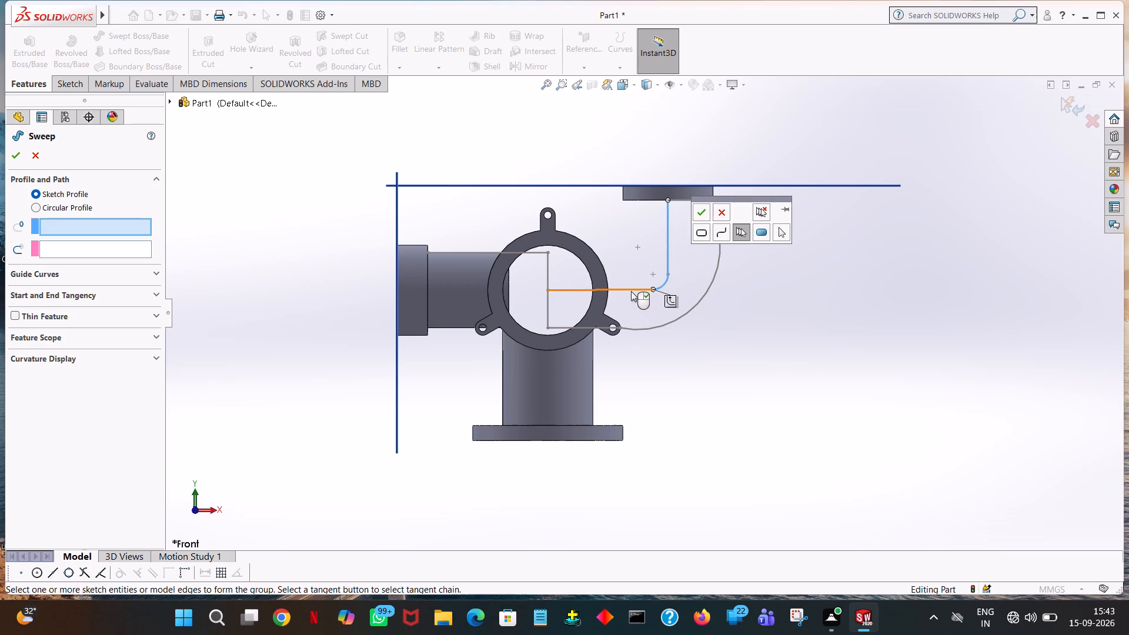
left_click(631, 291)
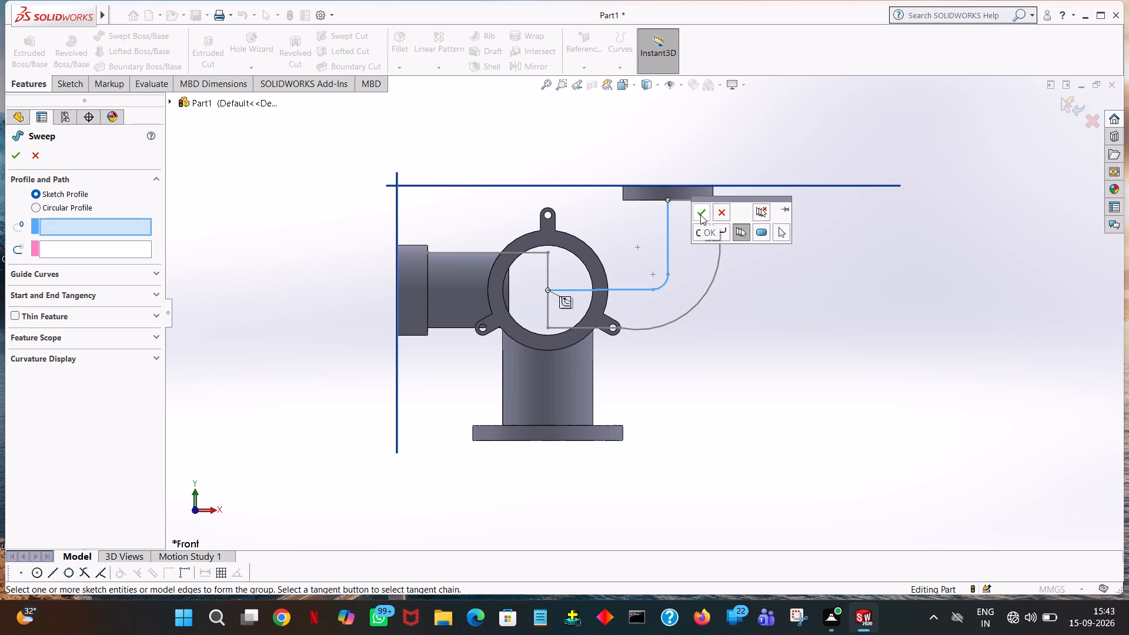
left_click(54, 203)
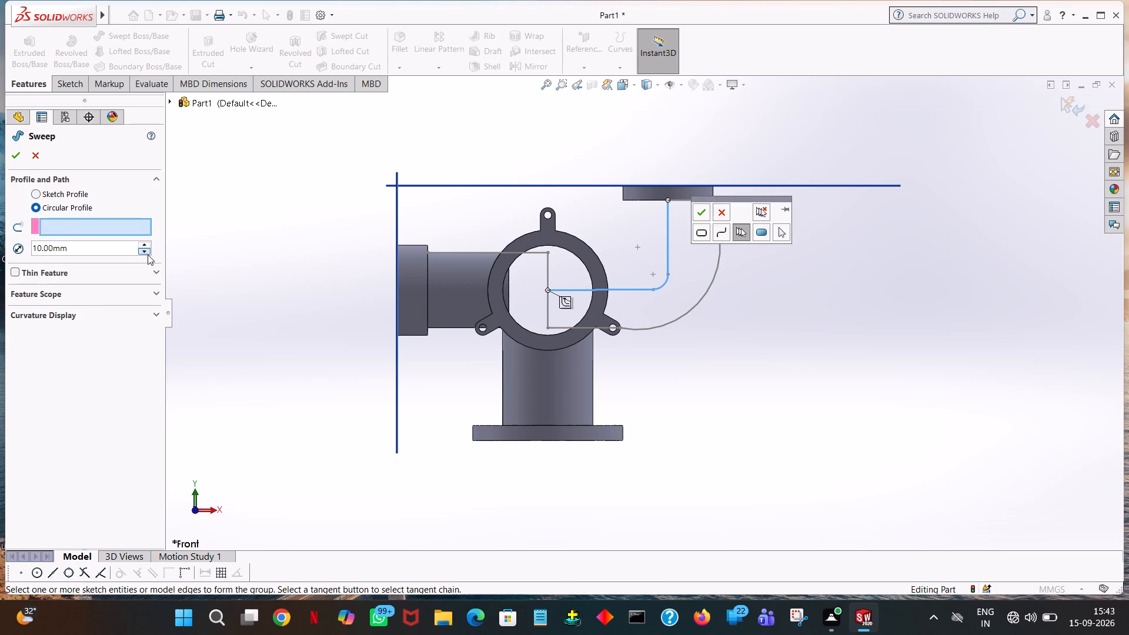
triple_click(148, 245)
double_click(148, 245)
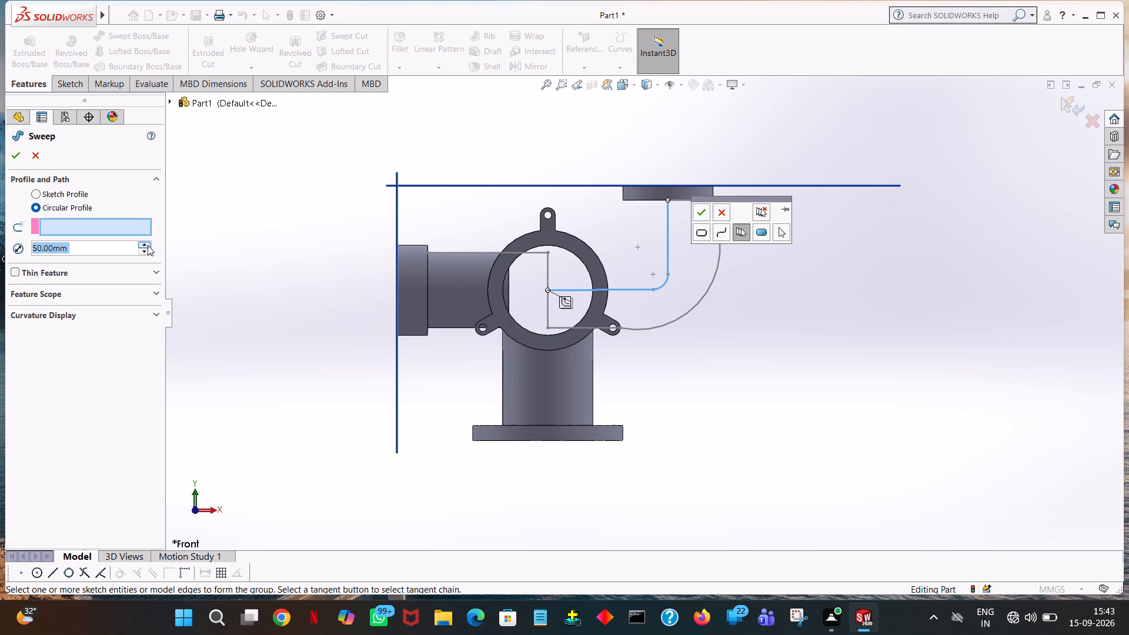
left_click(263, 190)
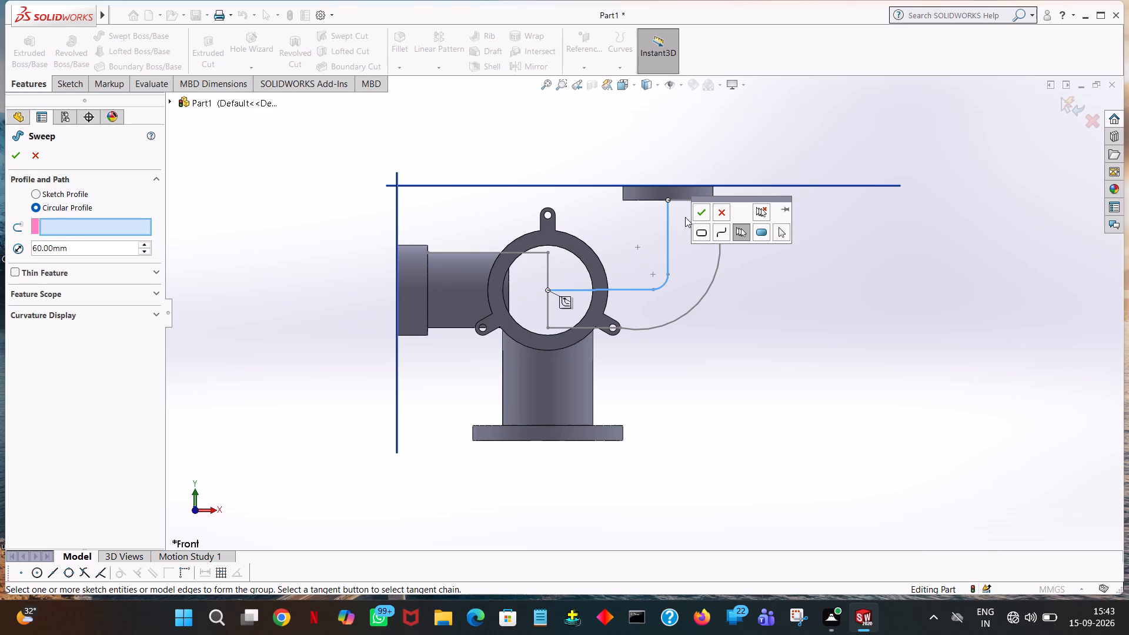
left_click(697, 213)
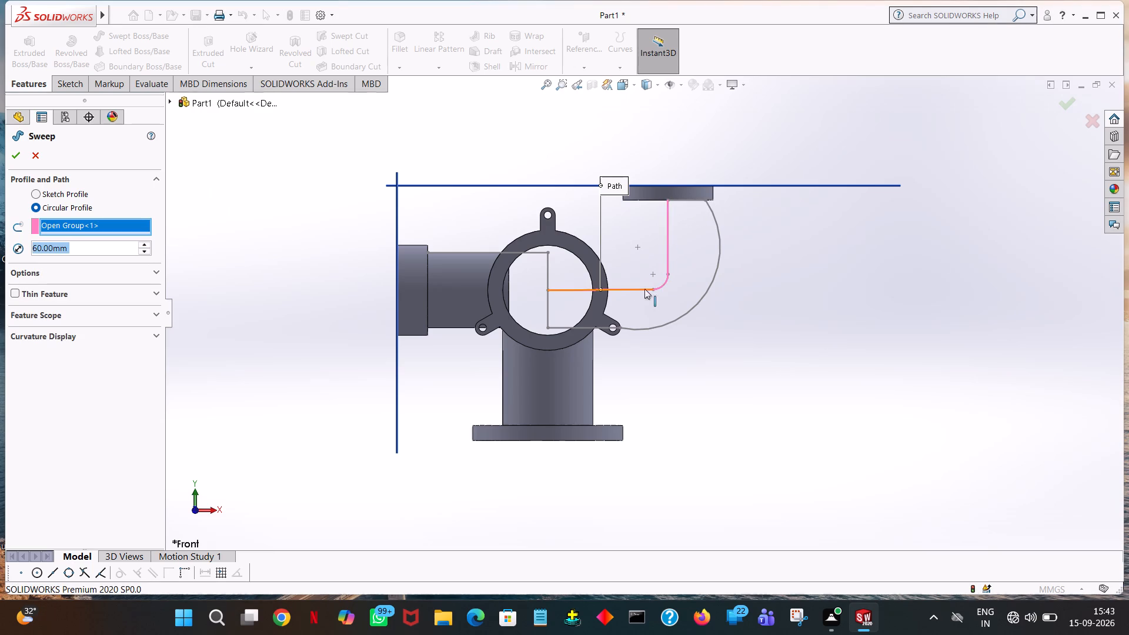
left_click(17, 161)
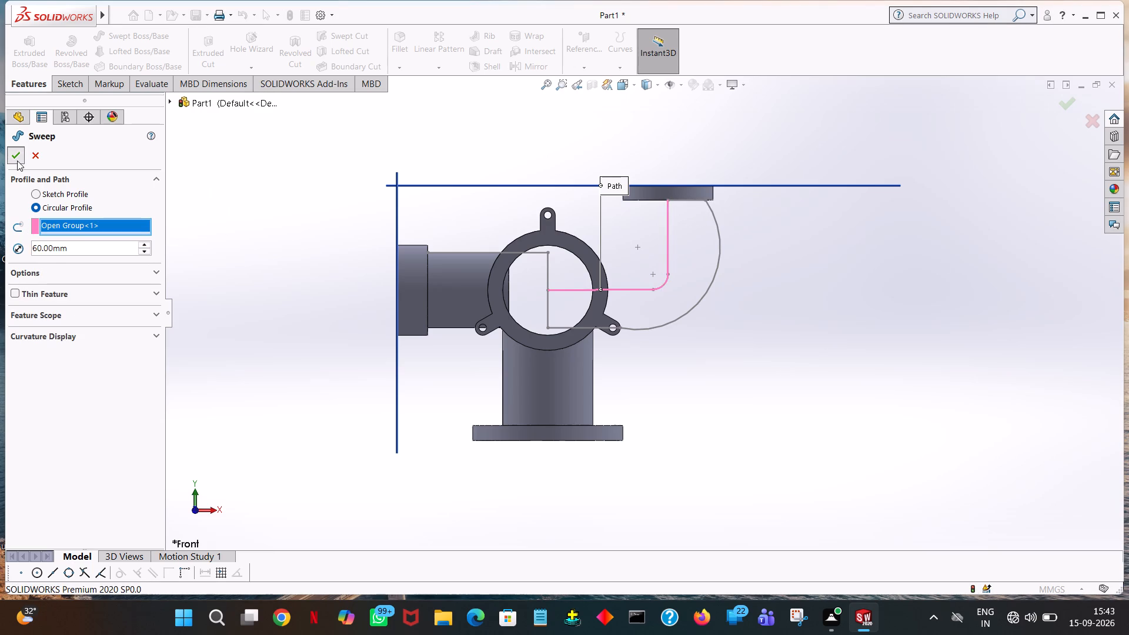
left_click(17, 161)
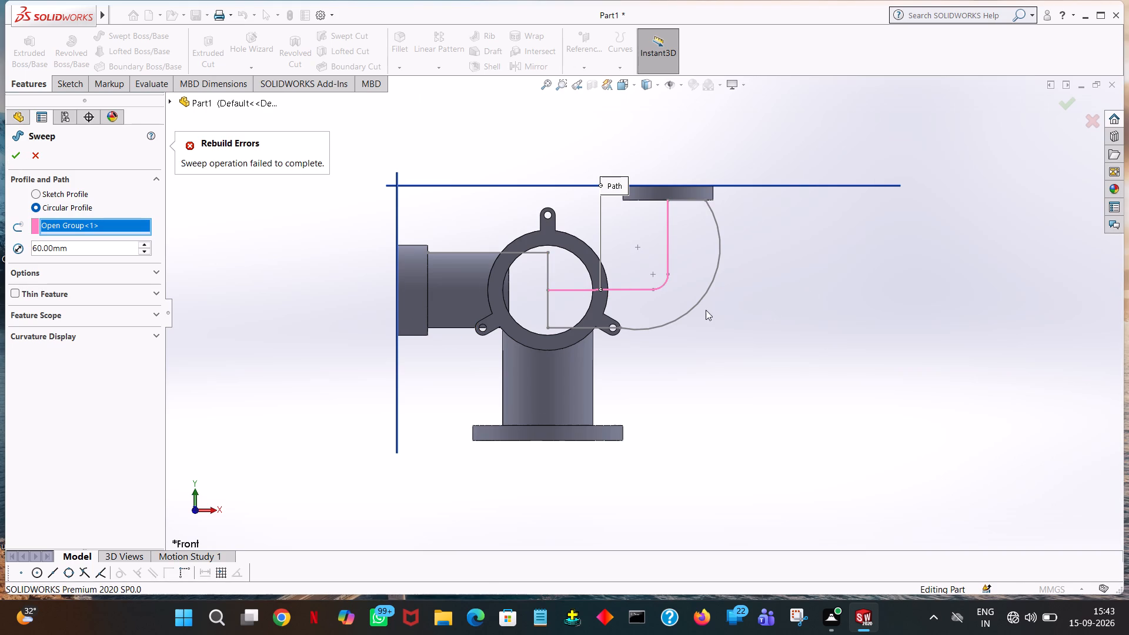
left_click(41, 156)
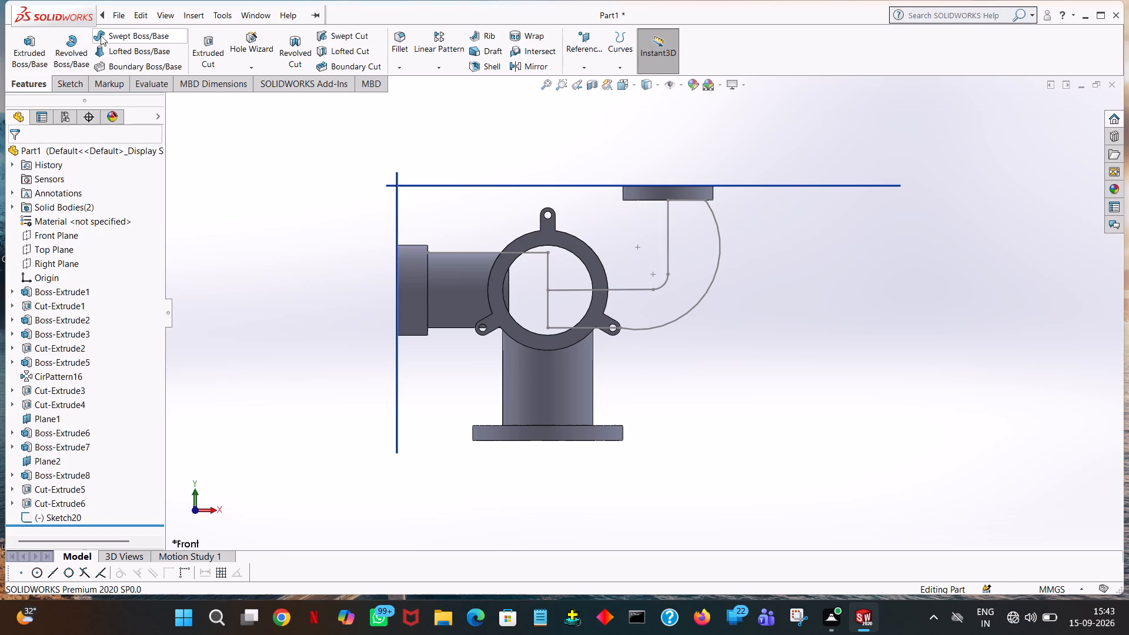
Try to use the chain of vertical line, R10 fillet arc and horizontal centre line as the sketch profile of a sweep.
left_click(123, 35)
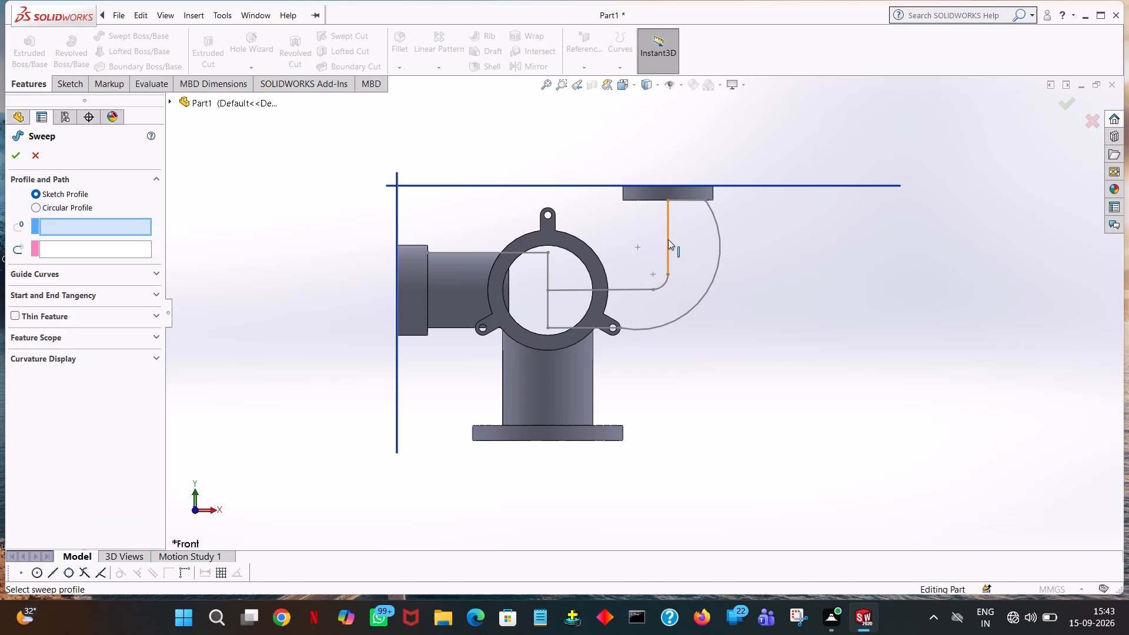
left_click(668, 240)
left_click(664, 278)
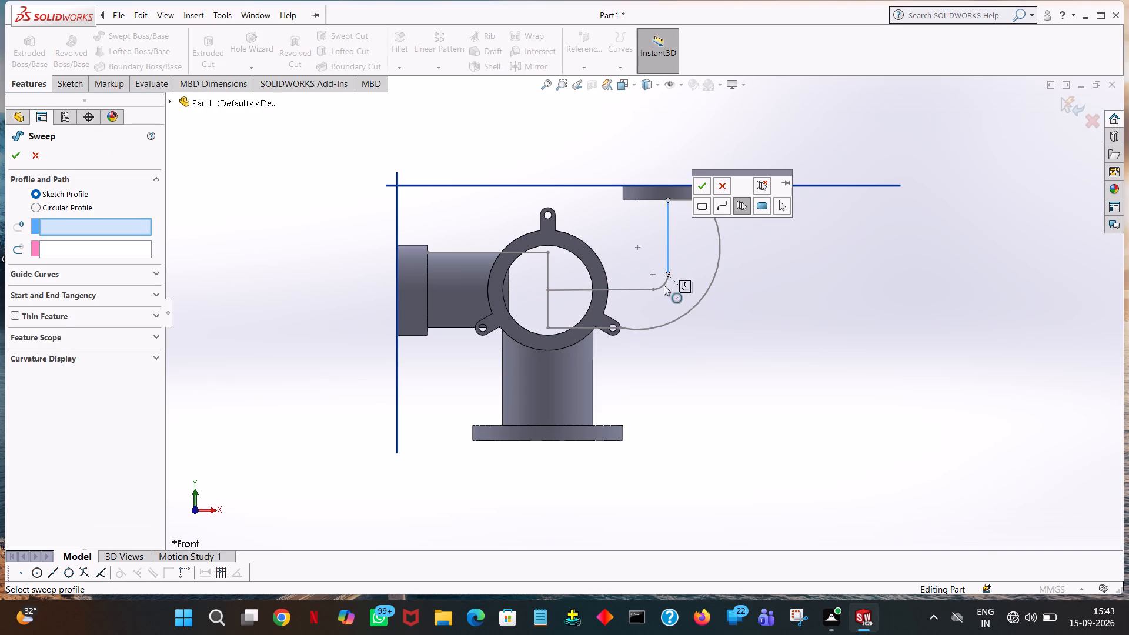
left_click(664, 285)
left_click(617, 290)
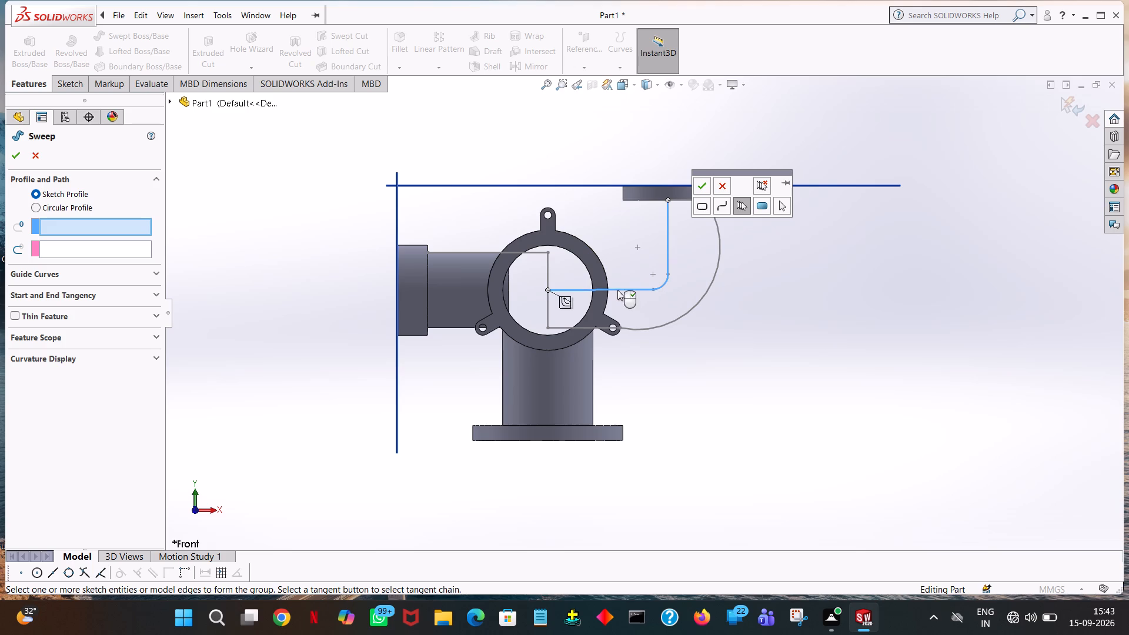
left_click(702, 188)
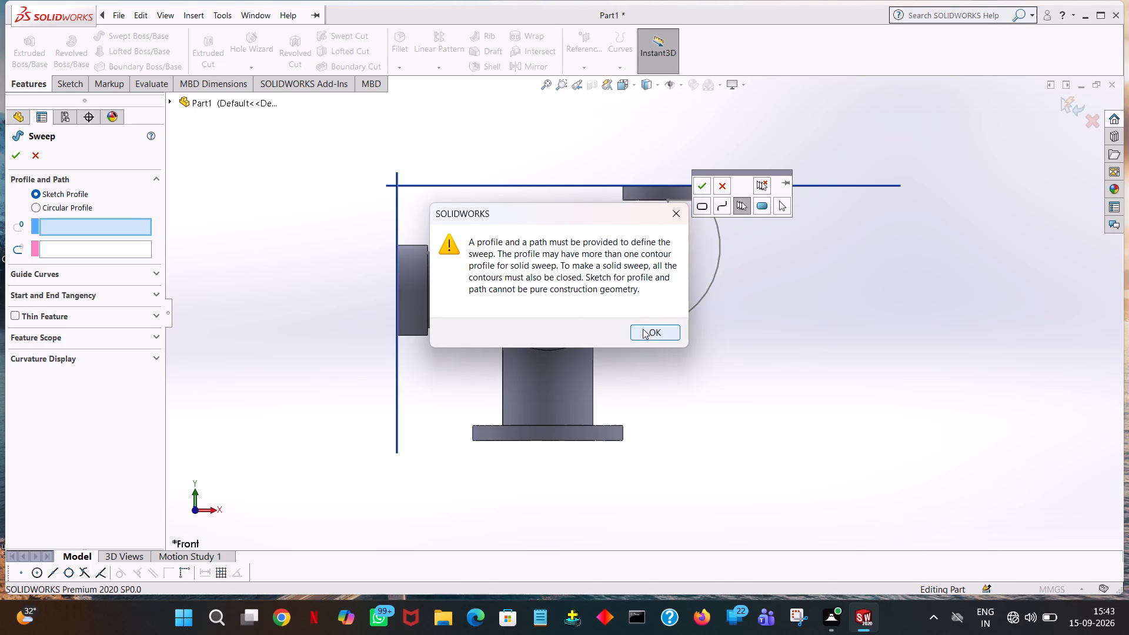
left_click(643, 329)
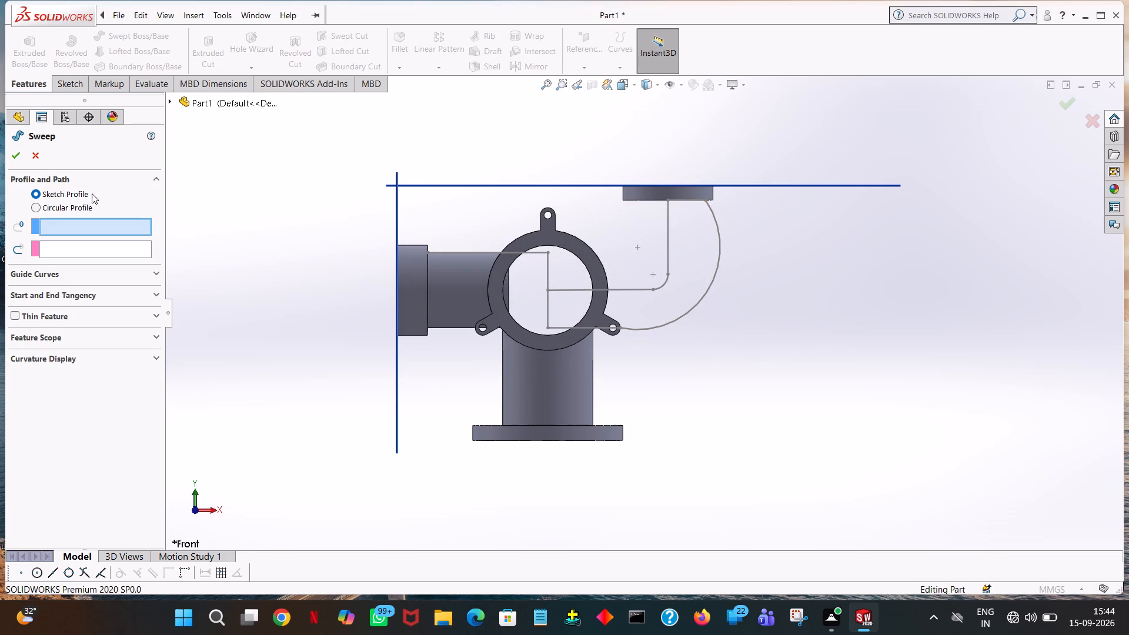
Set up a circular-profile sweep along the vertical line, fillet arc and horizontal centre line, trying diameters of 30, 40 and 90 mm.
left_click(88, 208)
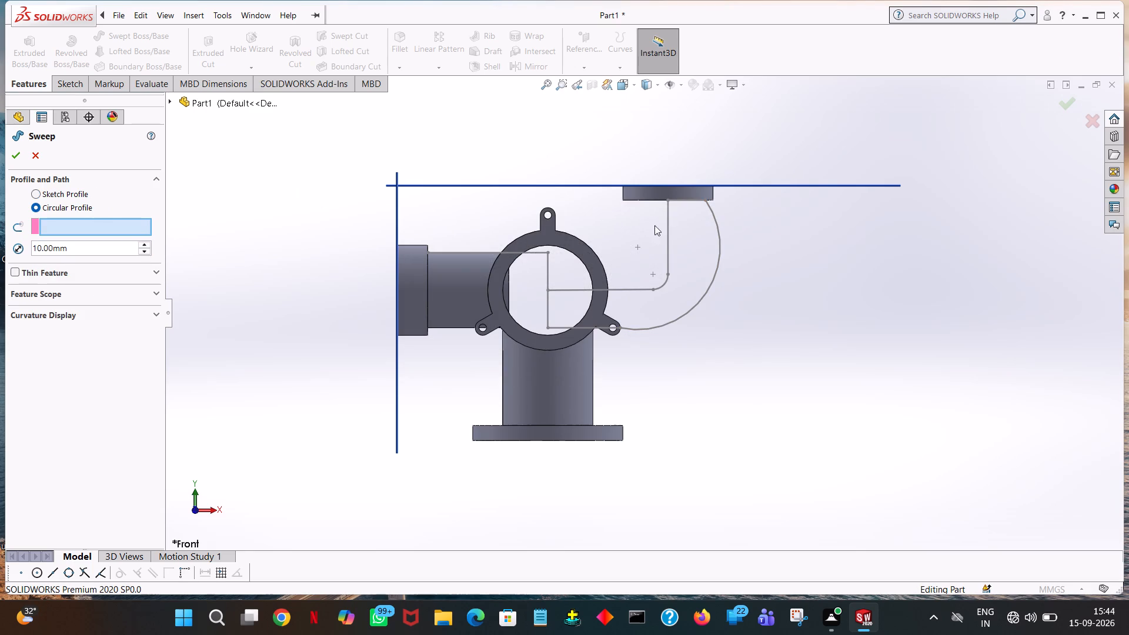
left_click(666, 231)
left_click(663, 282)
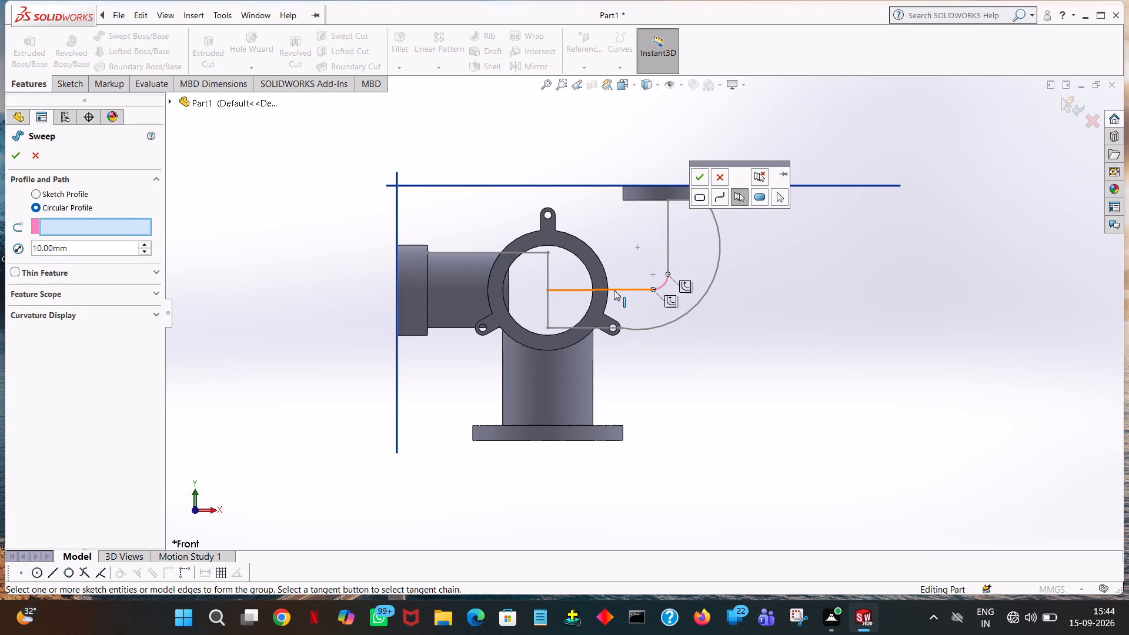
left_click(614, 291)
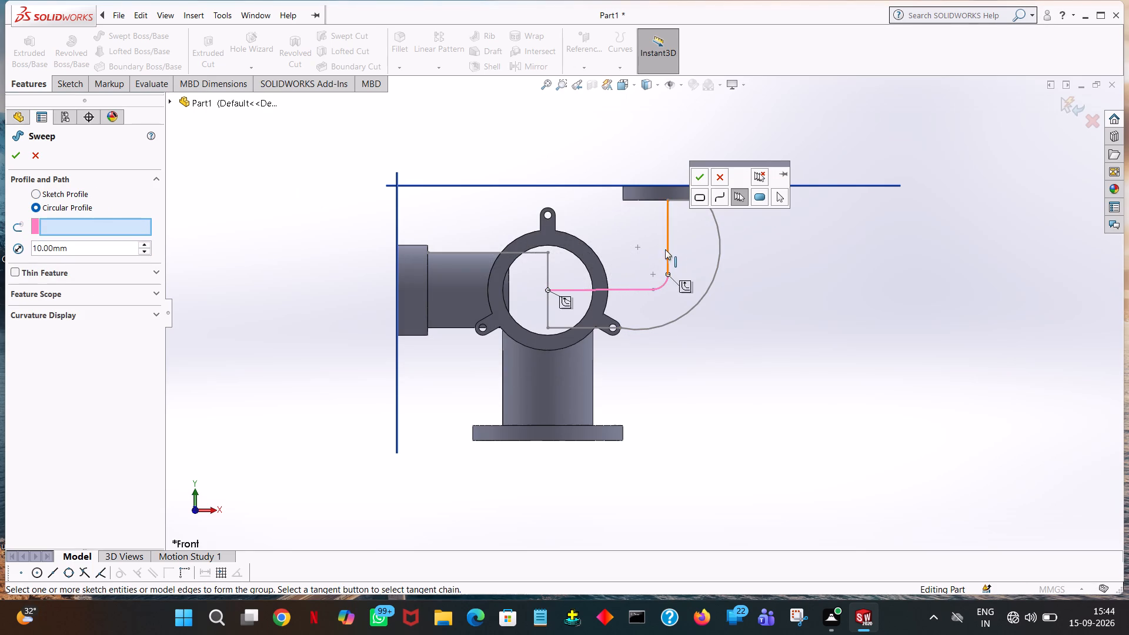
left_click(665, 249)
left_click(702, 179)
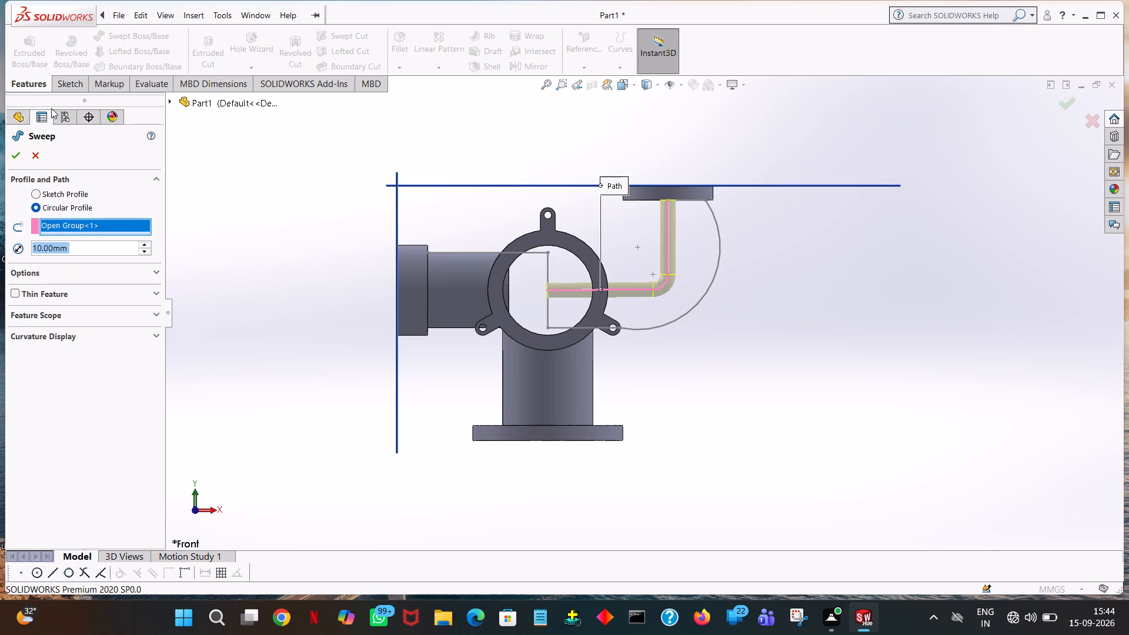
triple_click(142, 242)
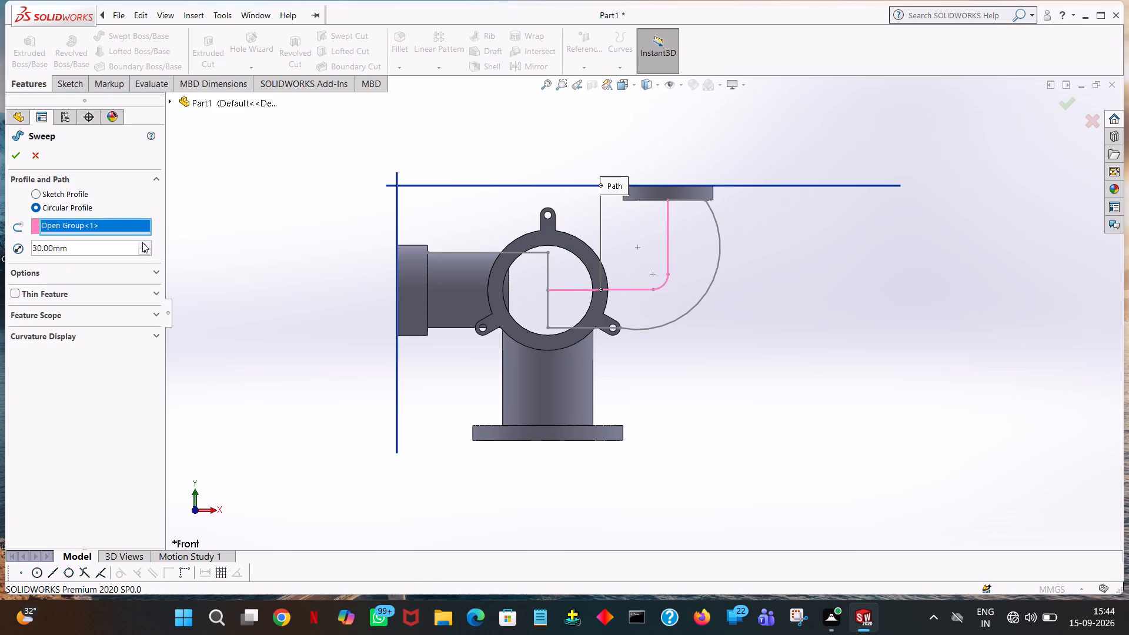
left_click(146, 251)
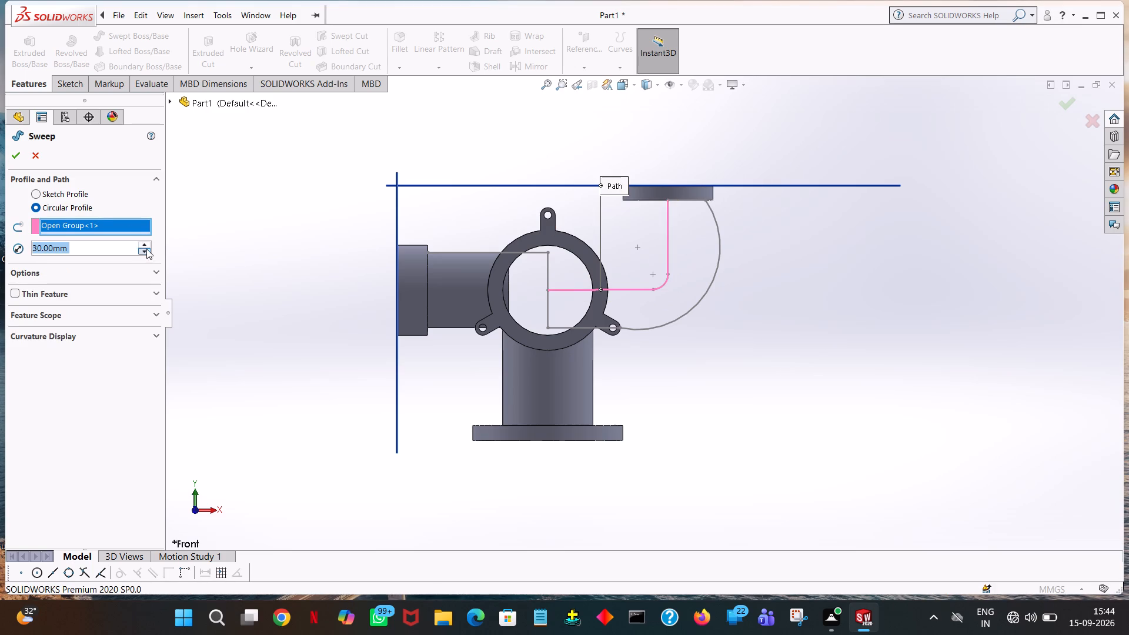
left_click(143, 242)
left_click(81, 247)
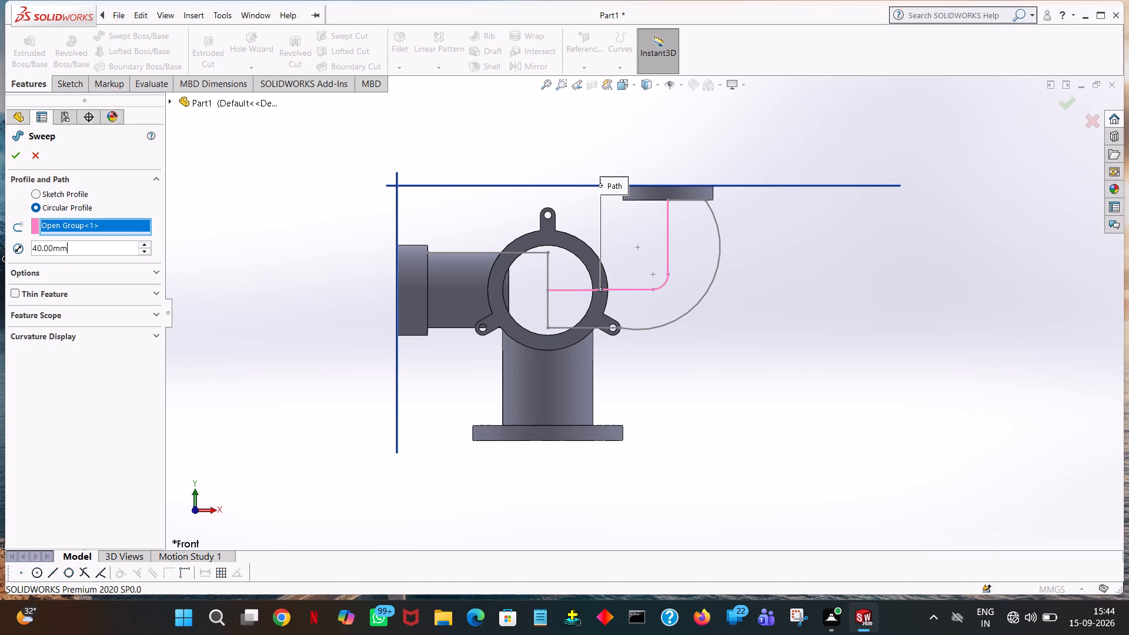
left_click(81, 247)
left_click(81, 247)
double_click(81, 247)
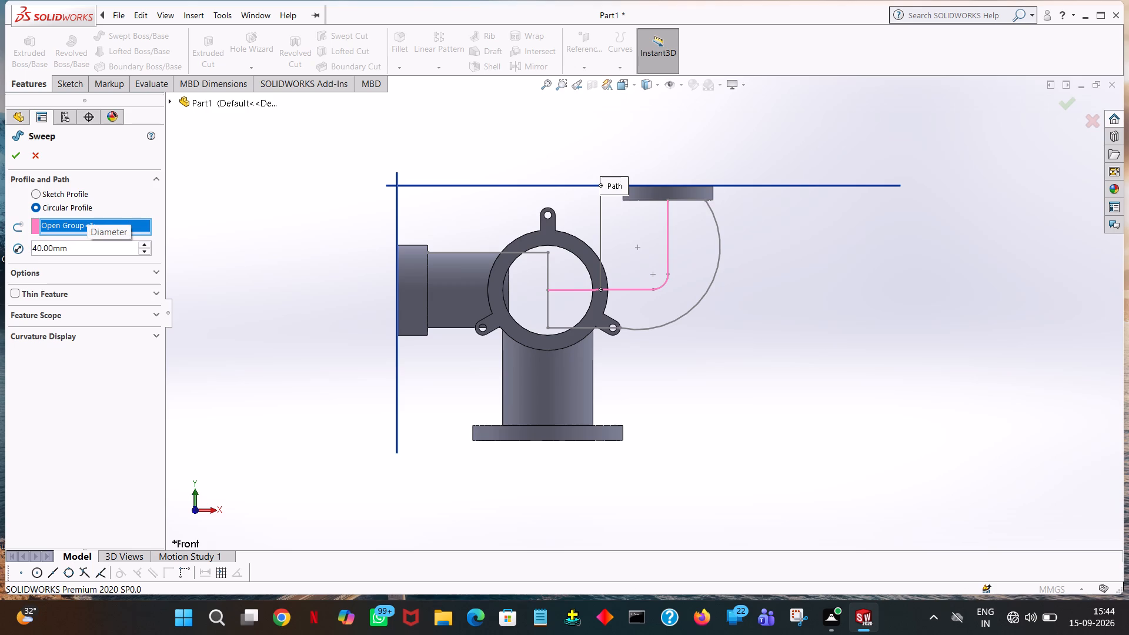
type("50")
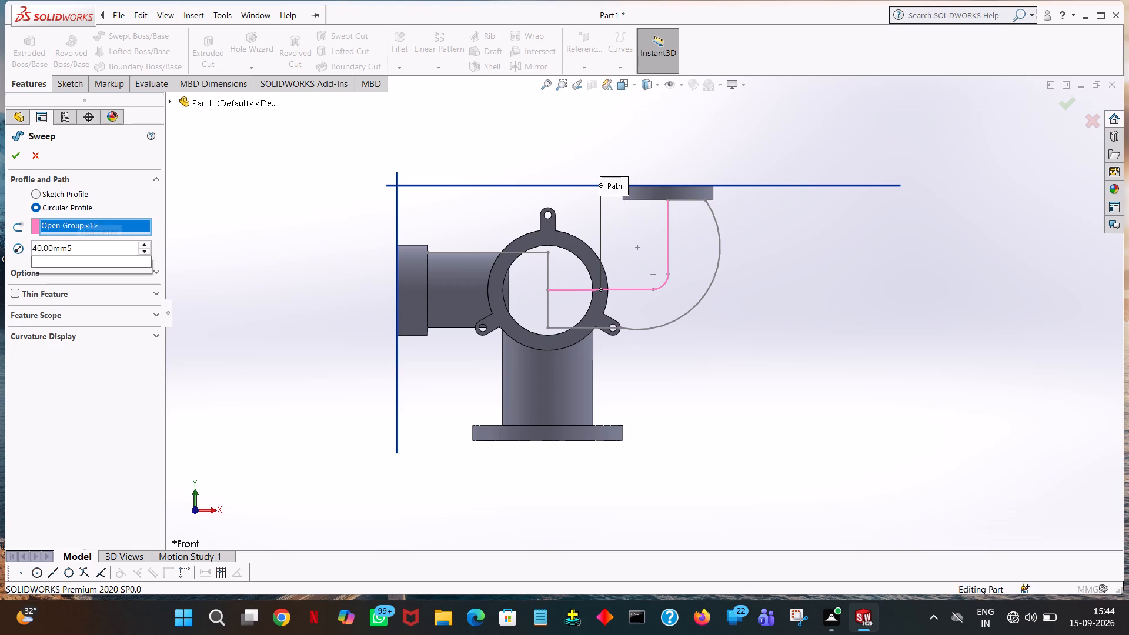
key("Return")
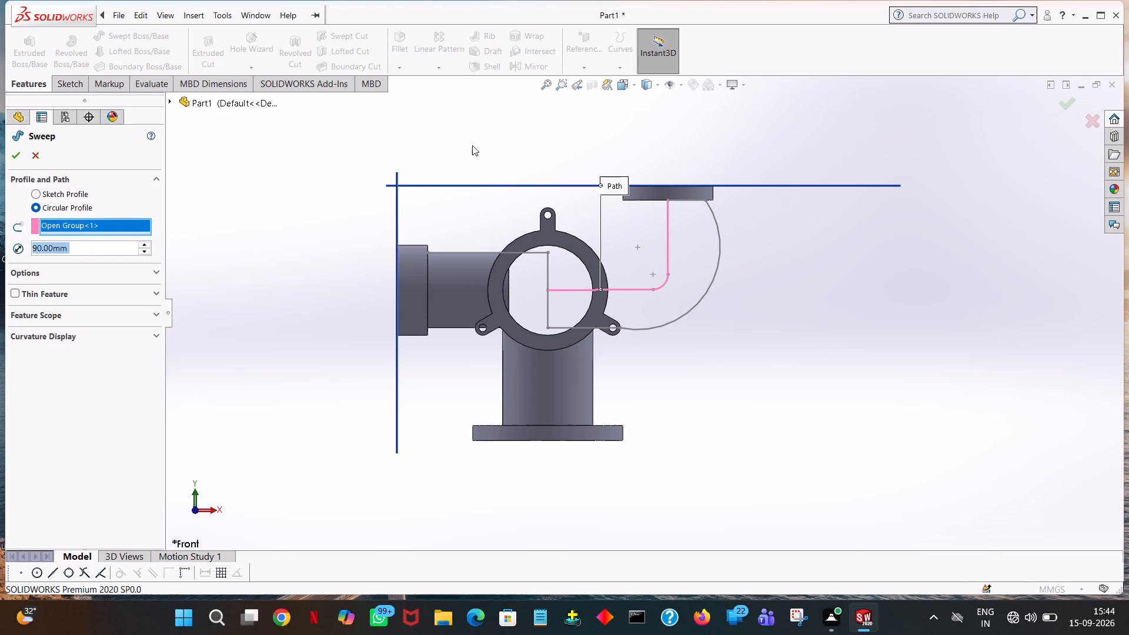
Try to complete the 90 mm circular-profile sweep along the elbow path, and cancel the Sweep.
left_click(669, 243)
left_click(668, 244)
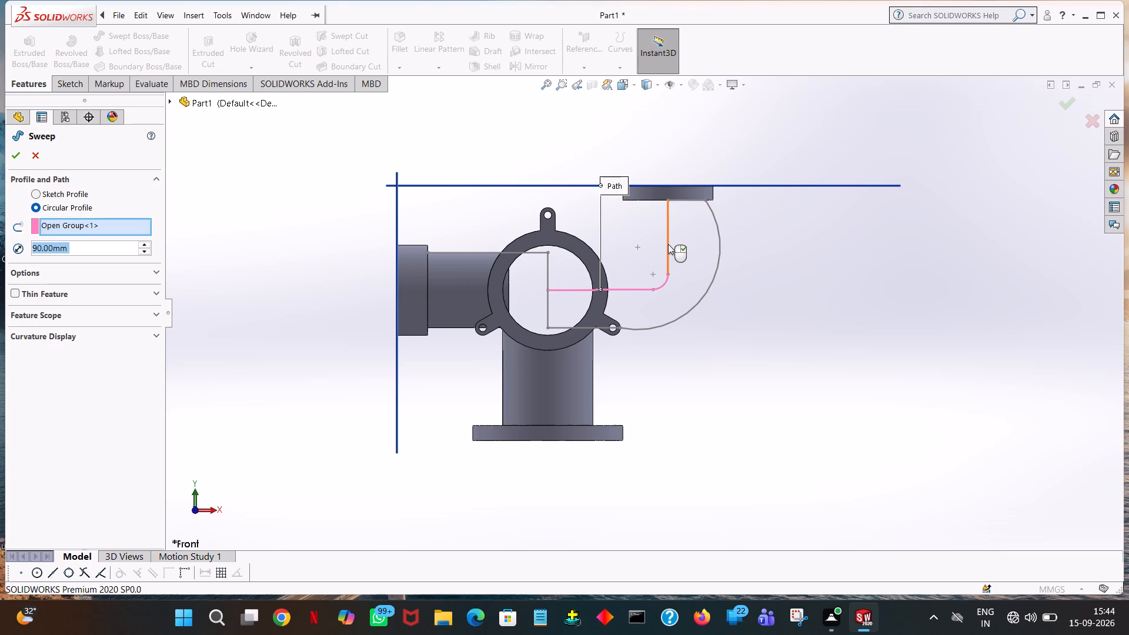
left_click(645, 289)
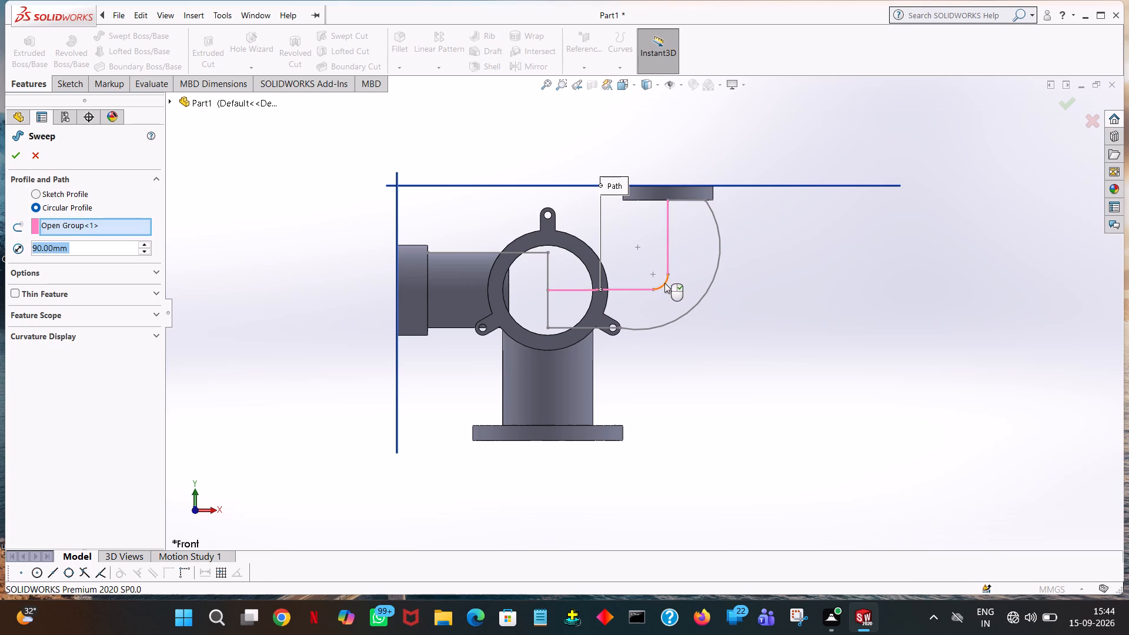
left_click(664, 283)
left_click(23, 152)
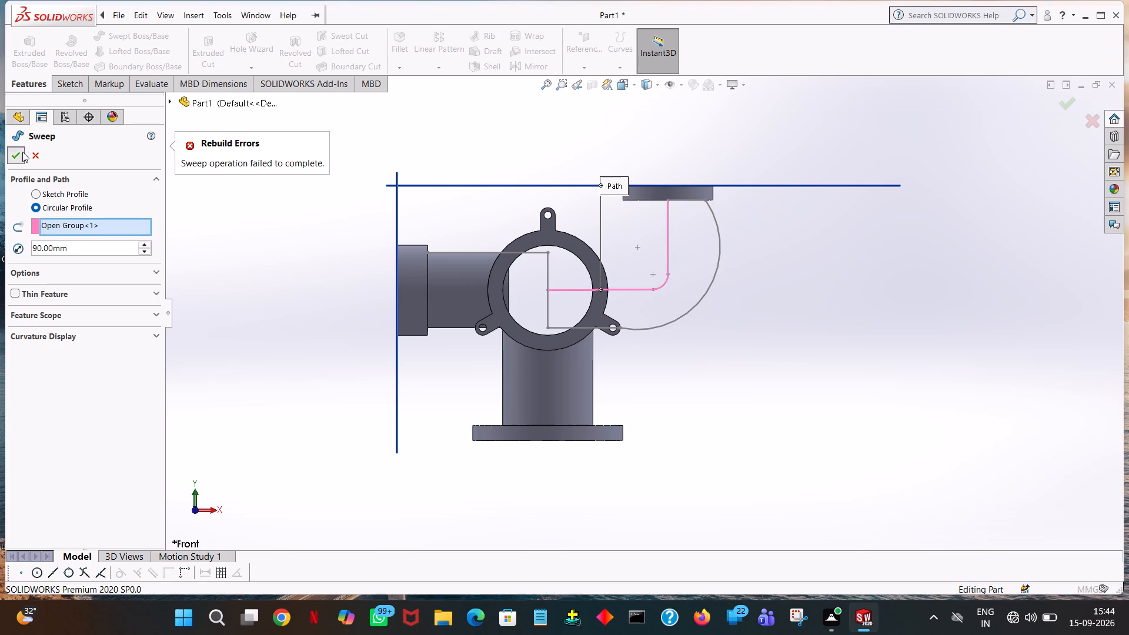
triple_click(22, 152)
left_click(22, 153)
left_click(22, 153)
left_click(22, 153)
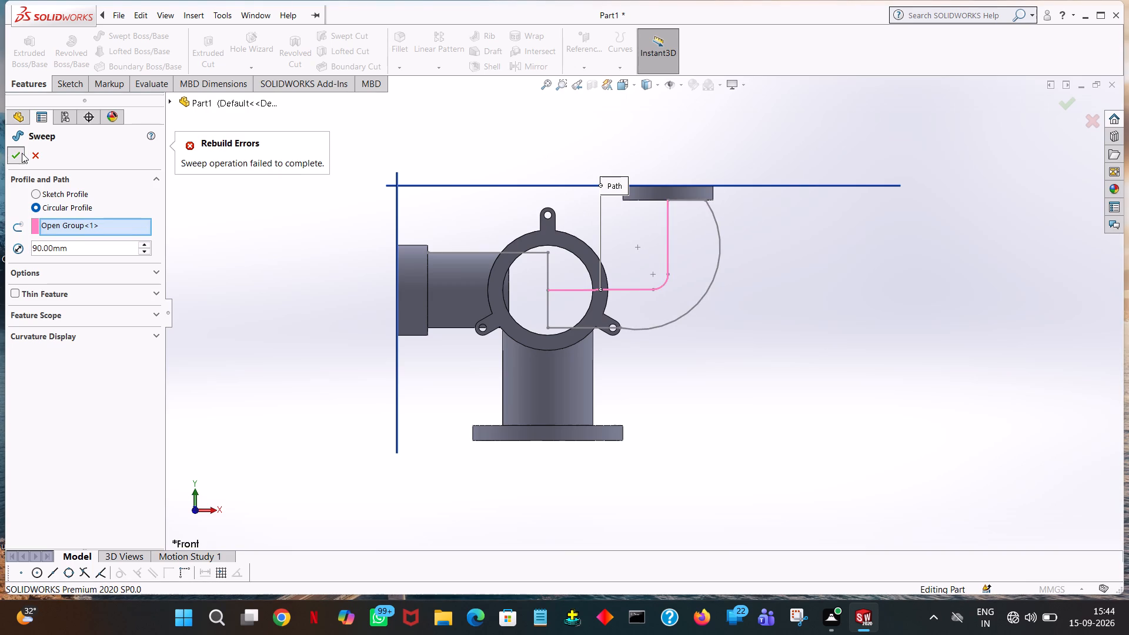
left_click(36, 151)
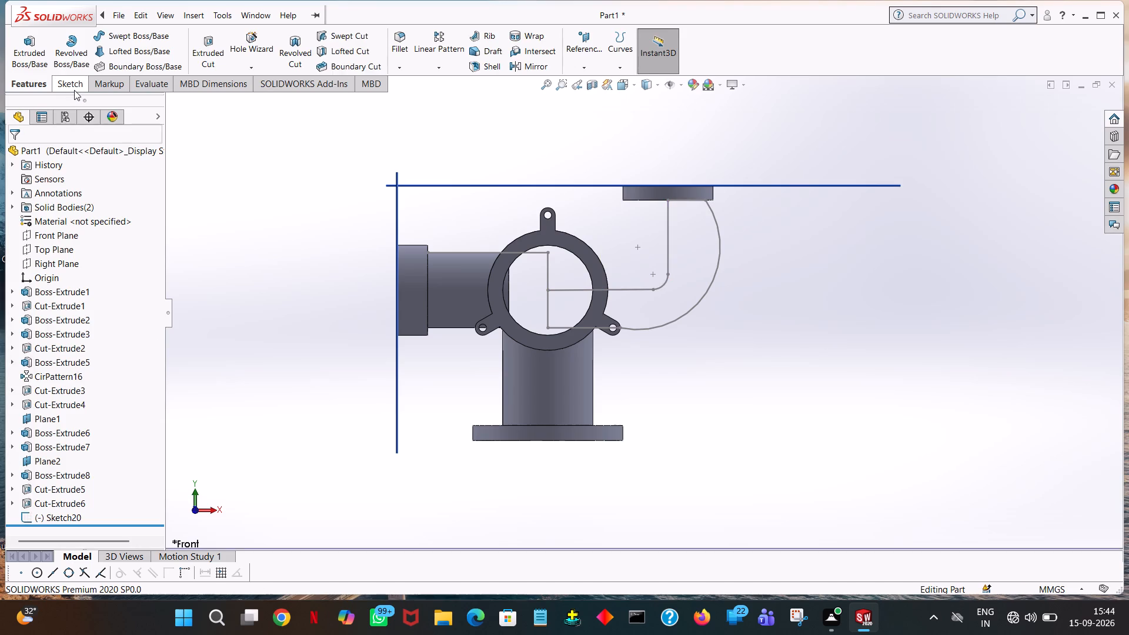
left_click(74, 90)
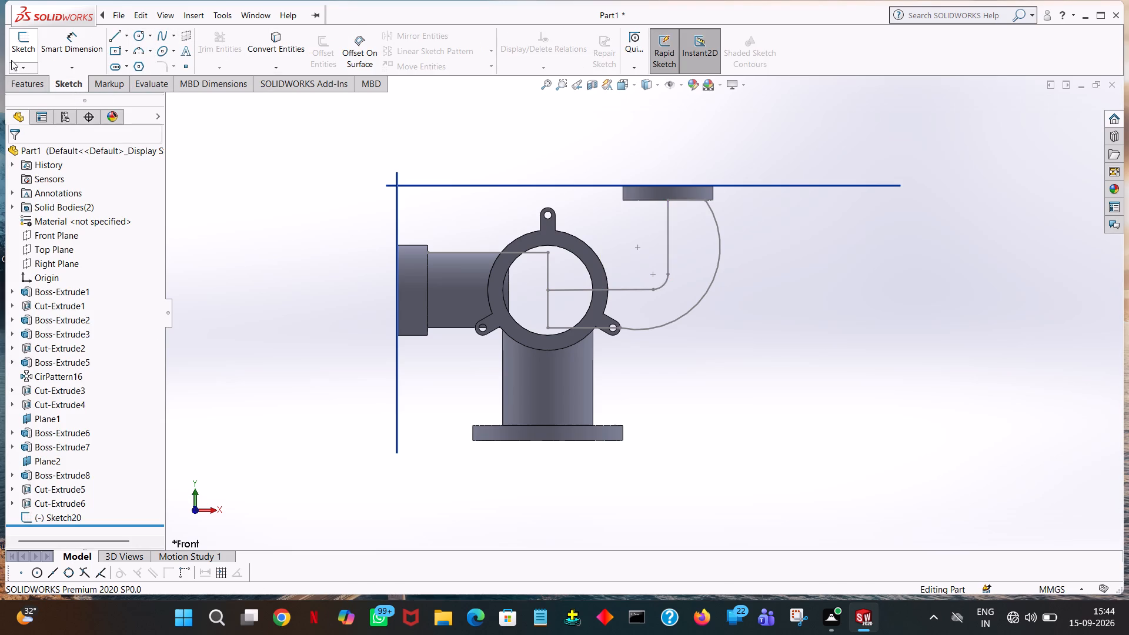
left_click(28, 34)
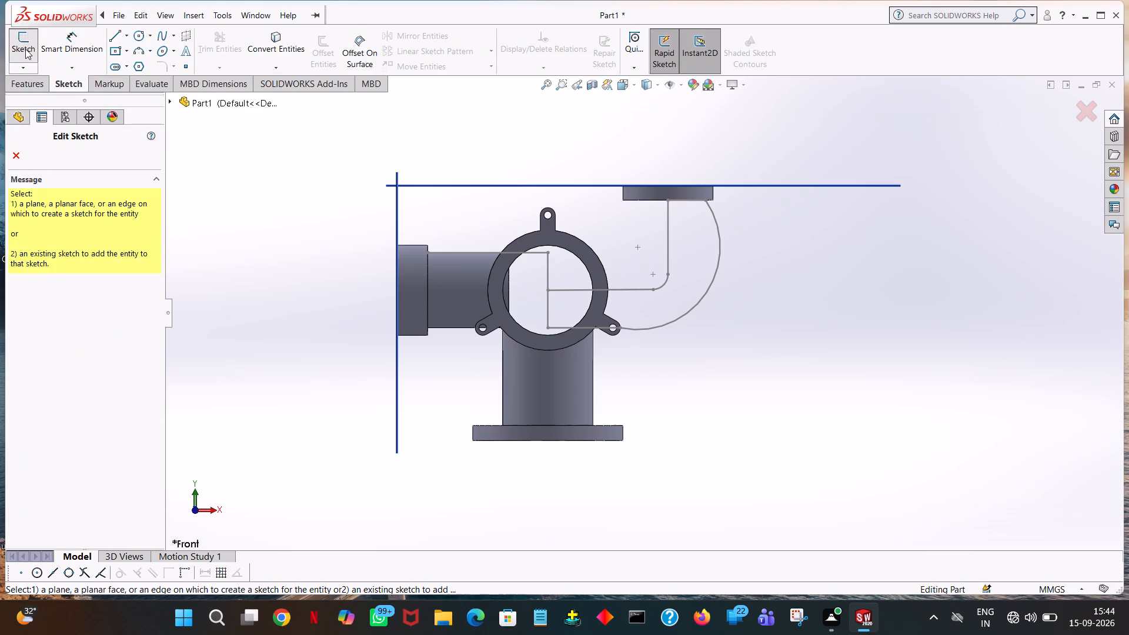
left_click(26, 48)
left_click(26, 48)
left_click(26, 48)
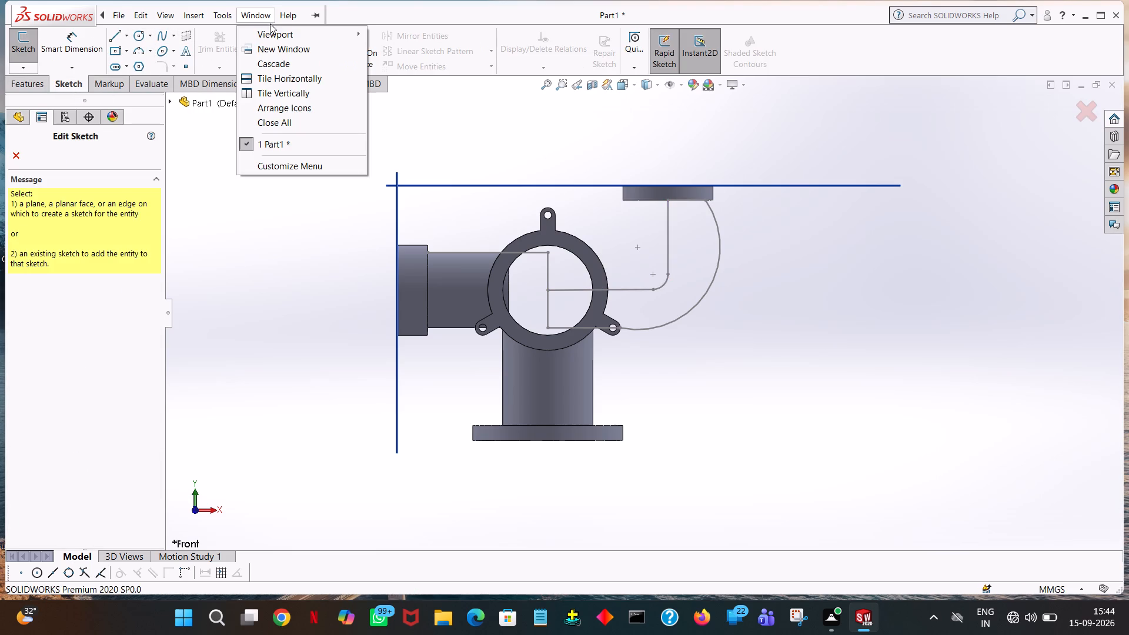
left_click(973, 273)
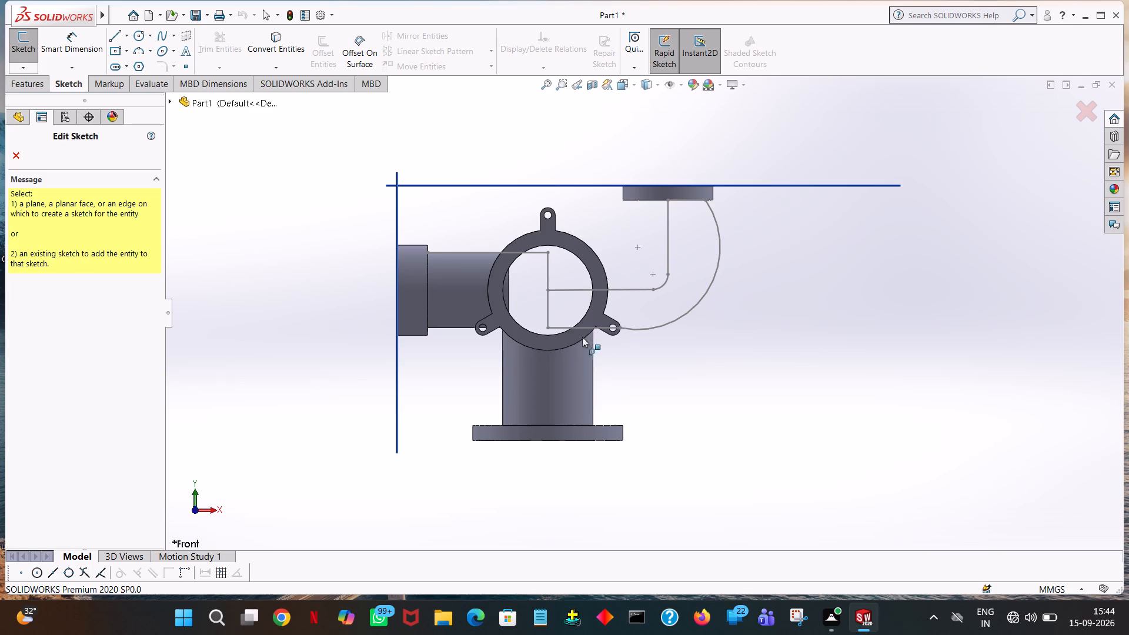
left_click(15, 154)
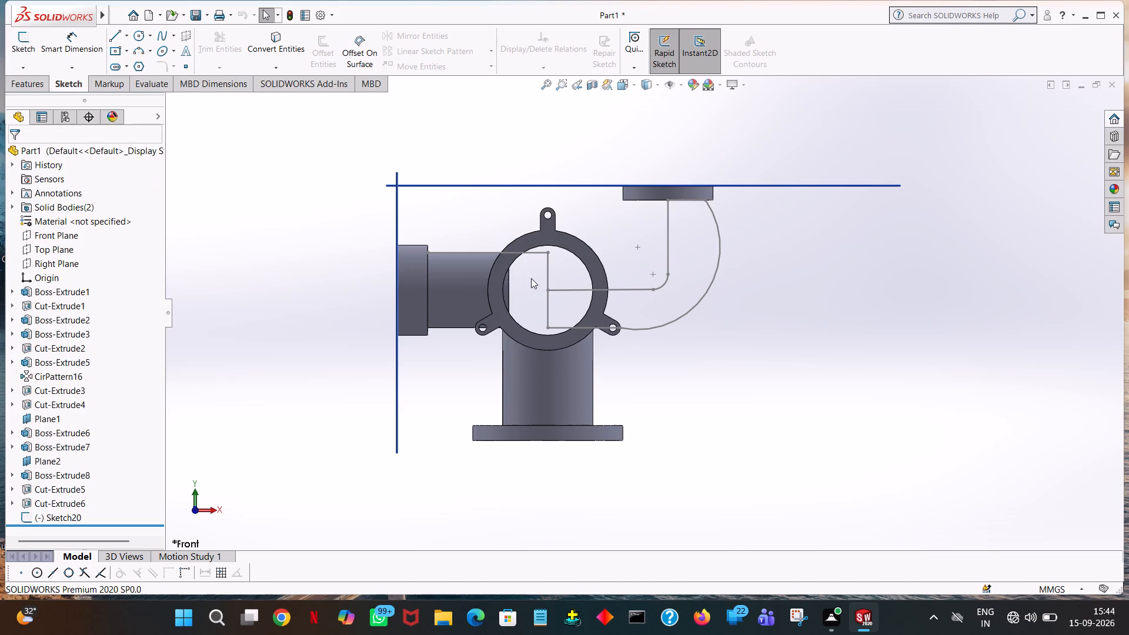
Delete Sketch20, the sketch containing the elbow path lines and arcs.
left_click(547, 269)
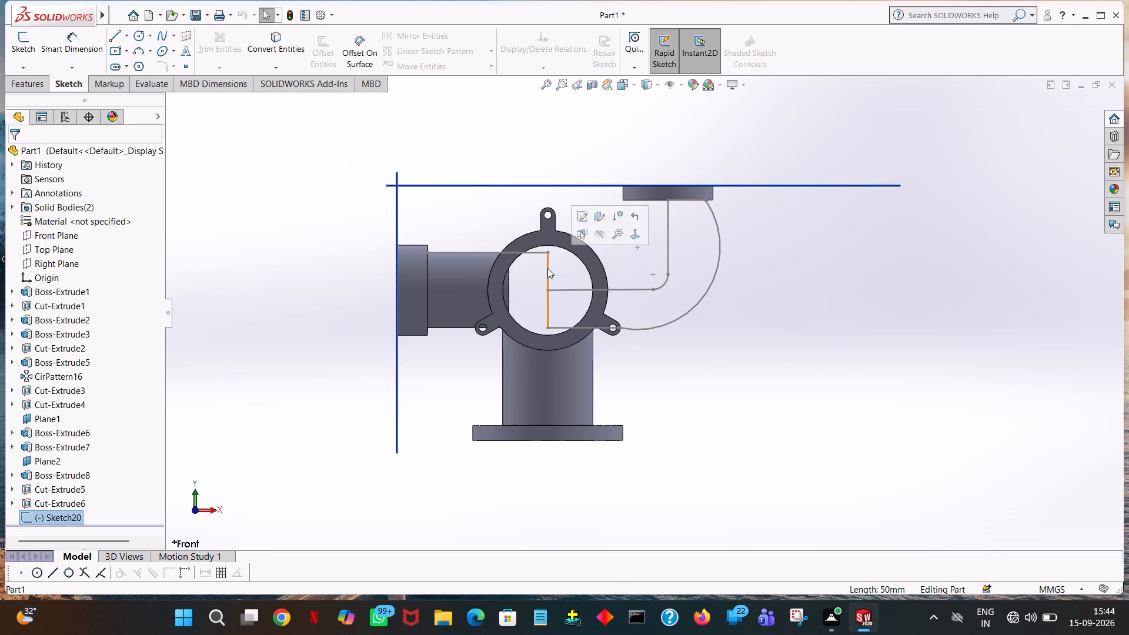
right_click(547, 268)
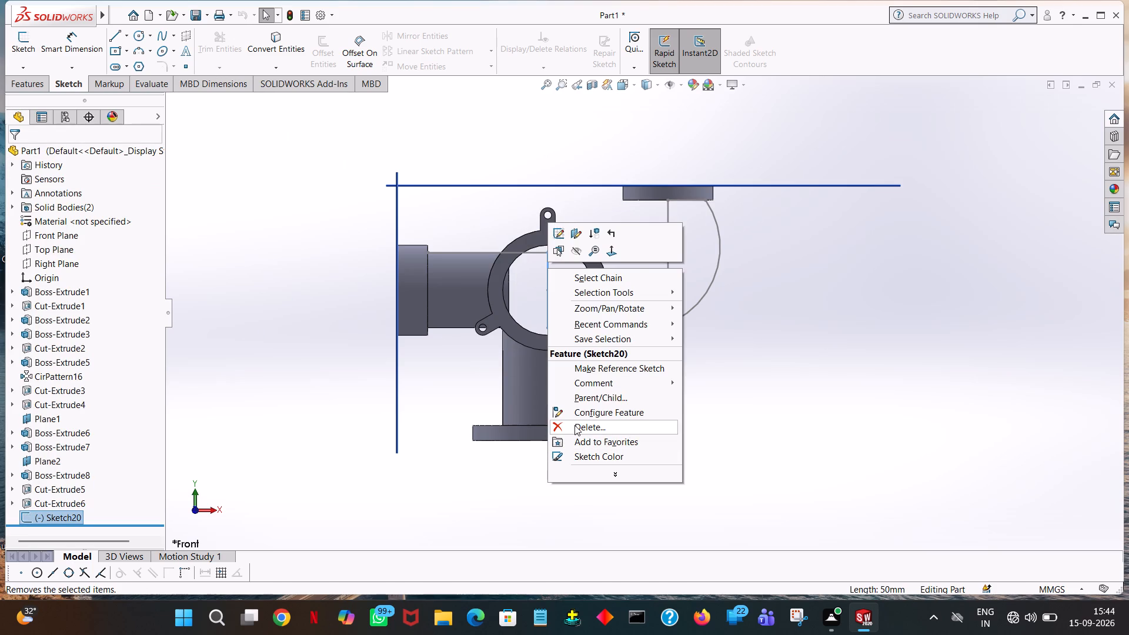
left_click(574, 425)
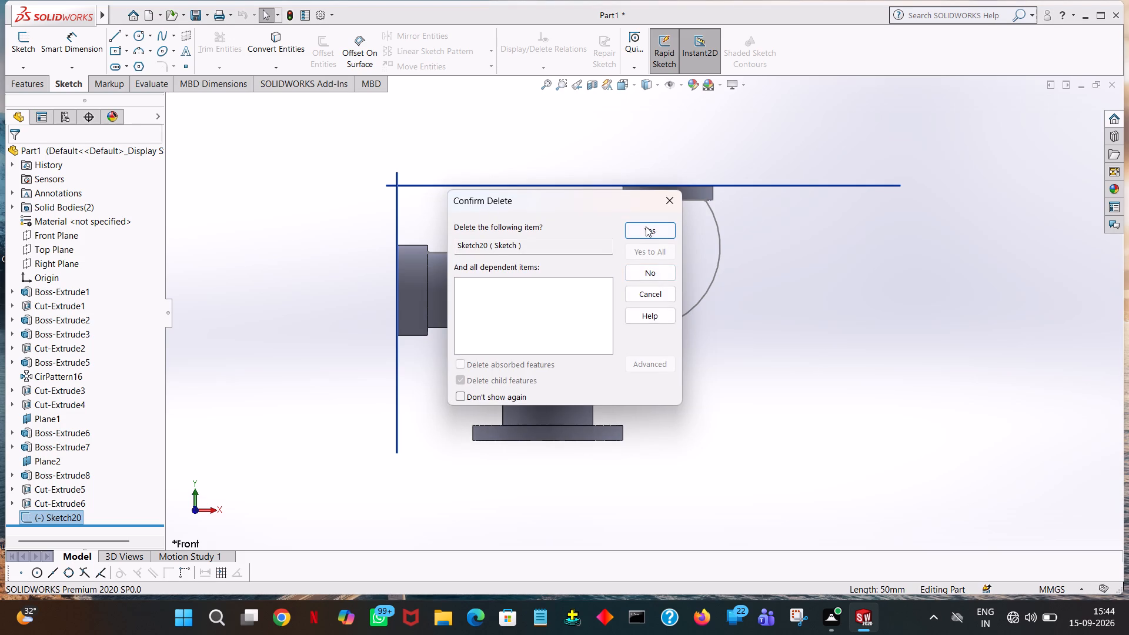
left_click(646, 226)
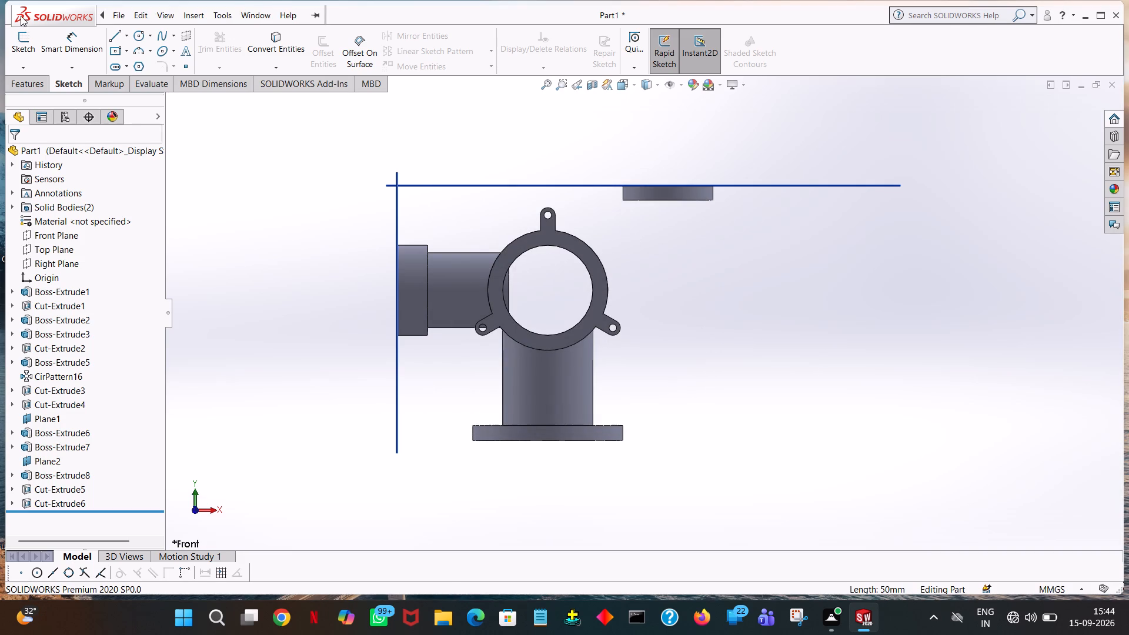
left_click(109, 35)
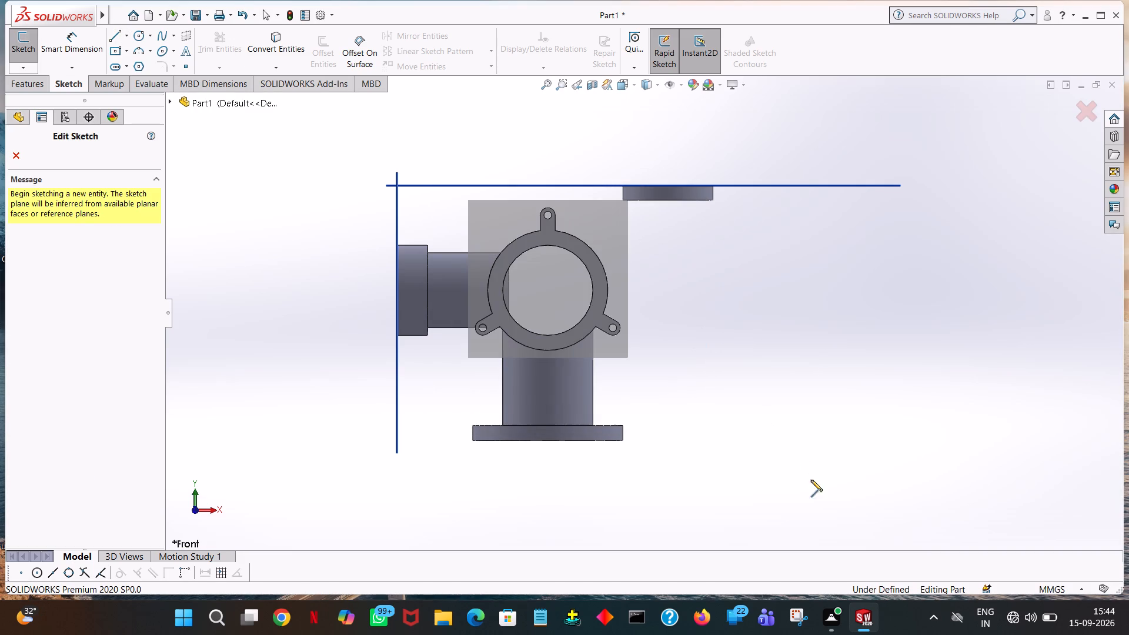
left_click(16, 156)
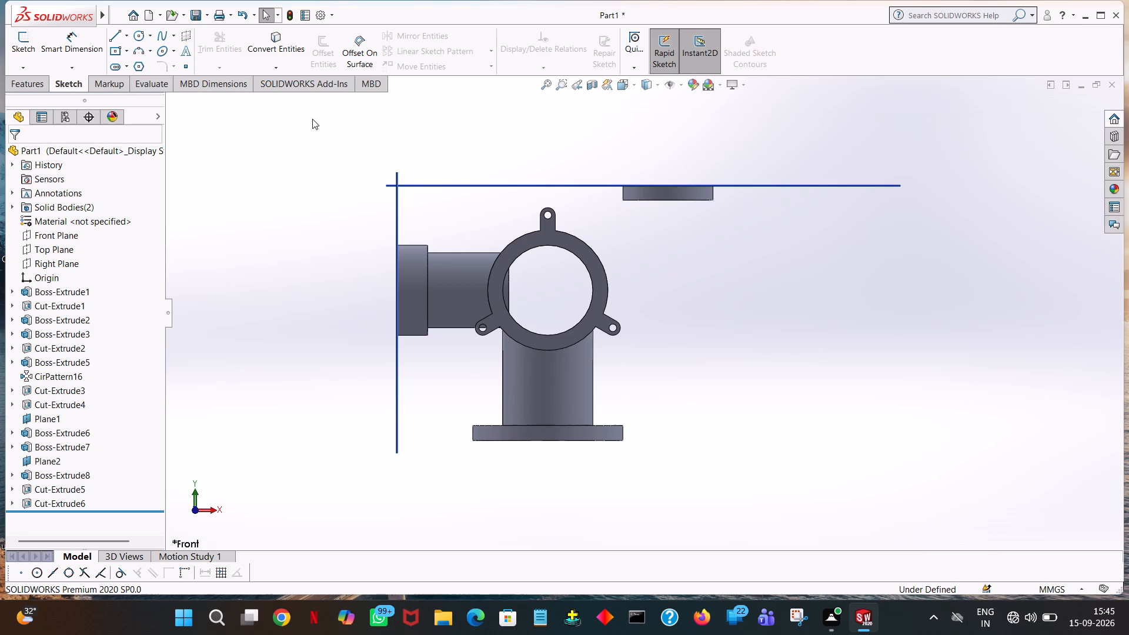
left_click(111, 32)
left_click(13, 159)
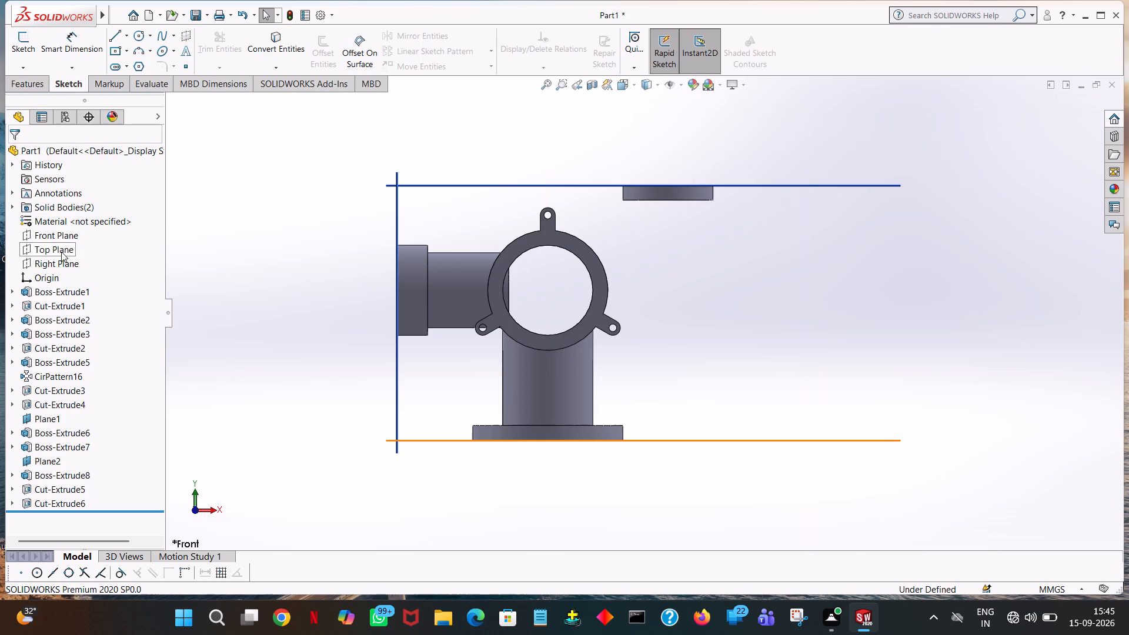
Open a new sketch on the Front Plane.
left_click(60, 232)
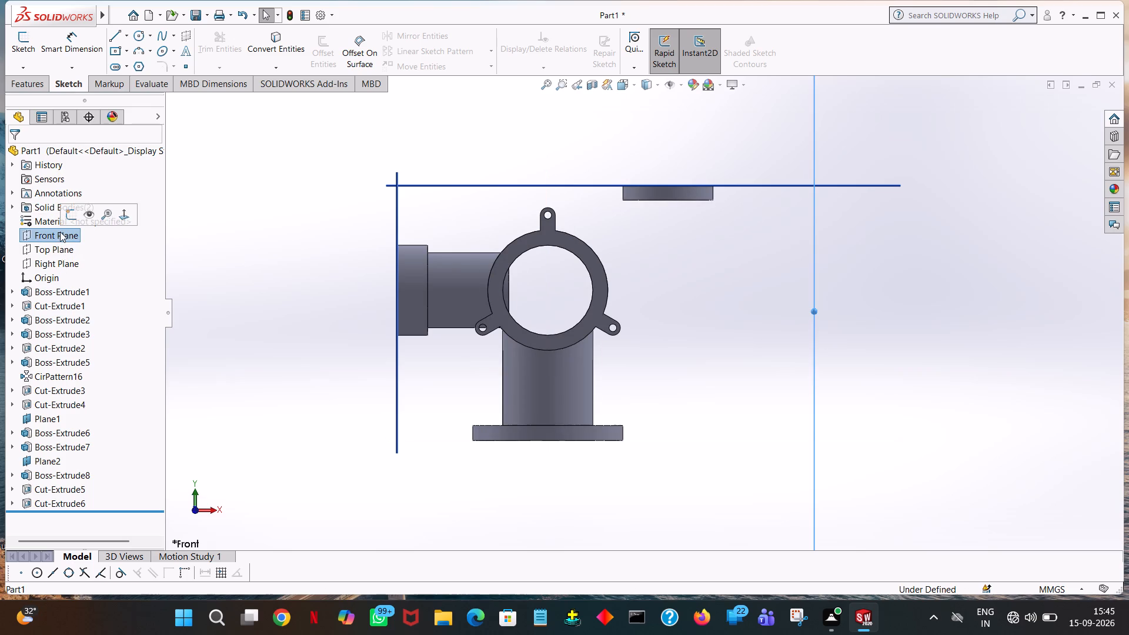
right_click(33, 230)
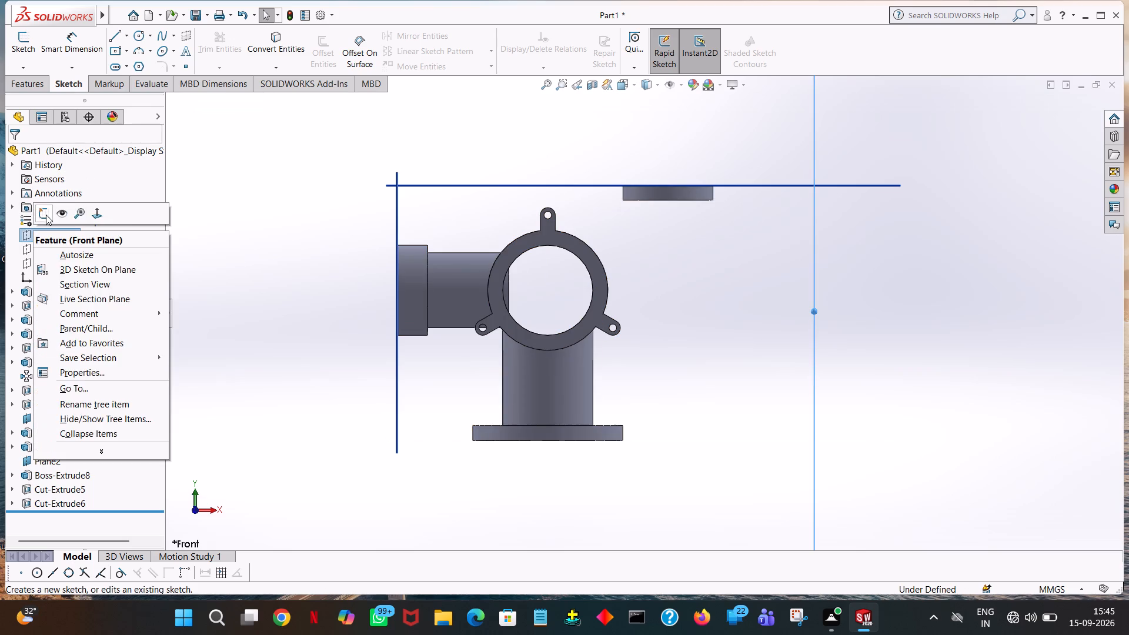
left_click(46, 215)
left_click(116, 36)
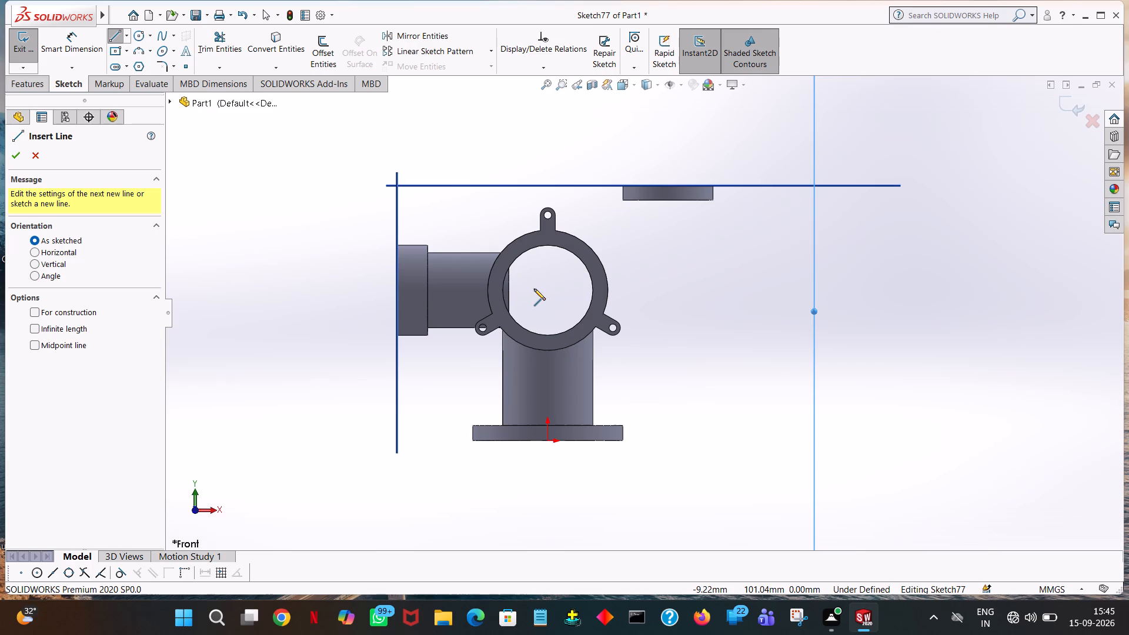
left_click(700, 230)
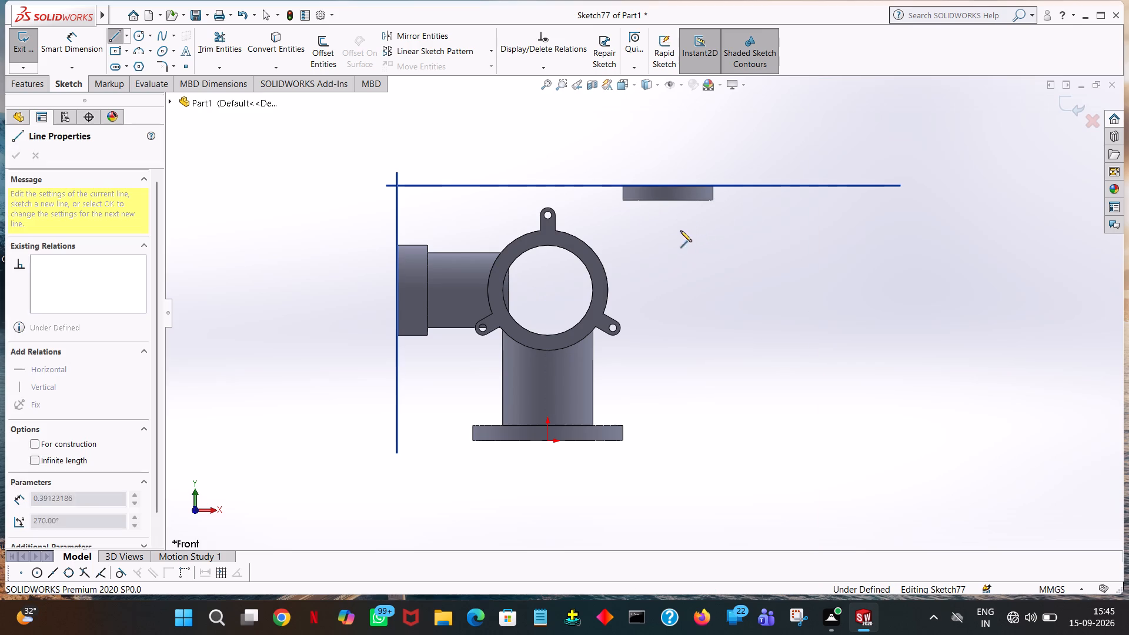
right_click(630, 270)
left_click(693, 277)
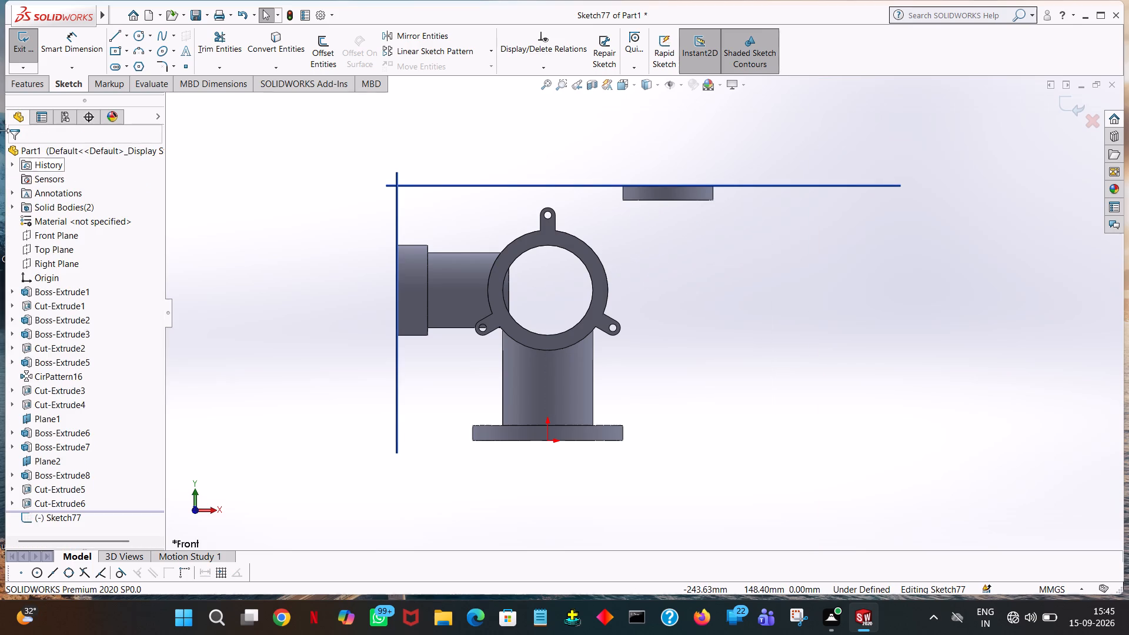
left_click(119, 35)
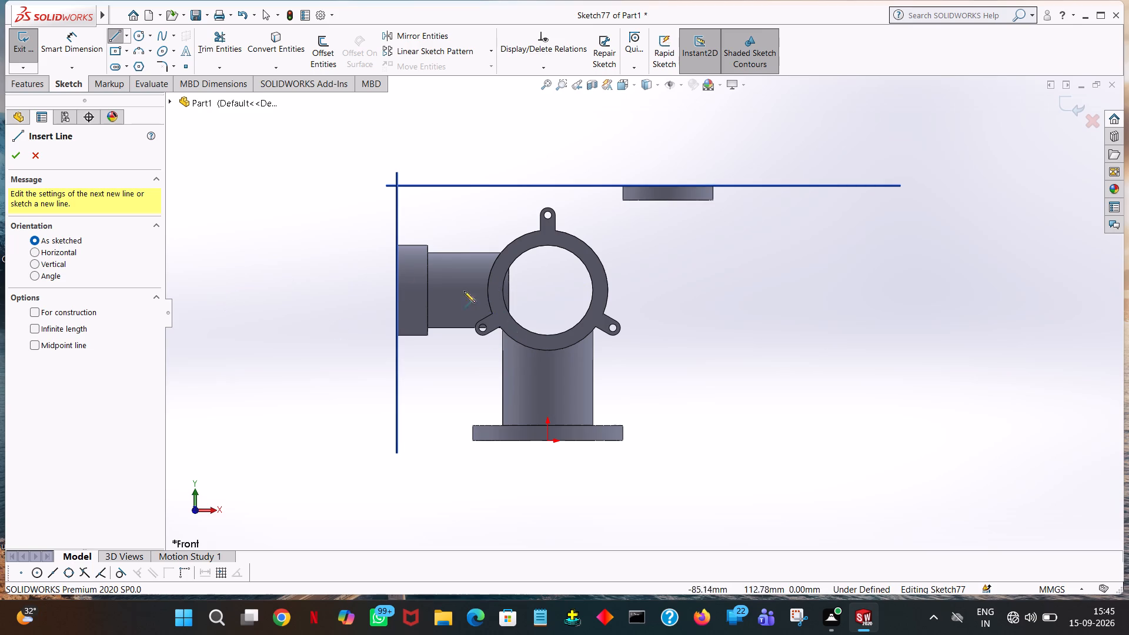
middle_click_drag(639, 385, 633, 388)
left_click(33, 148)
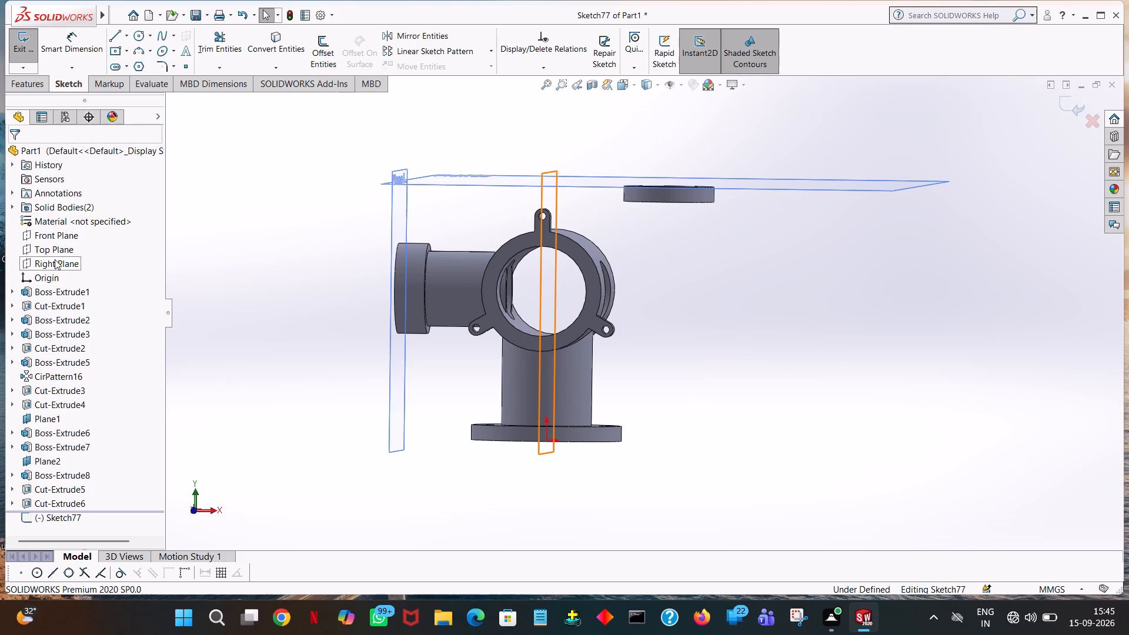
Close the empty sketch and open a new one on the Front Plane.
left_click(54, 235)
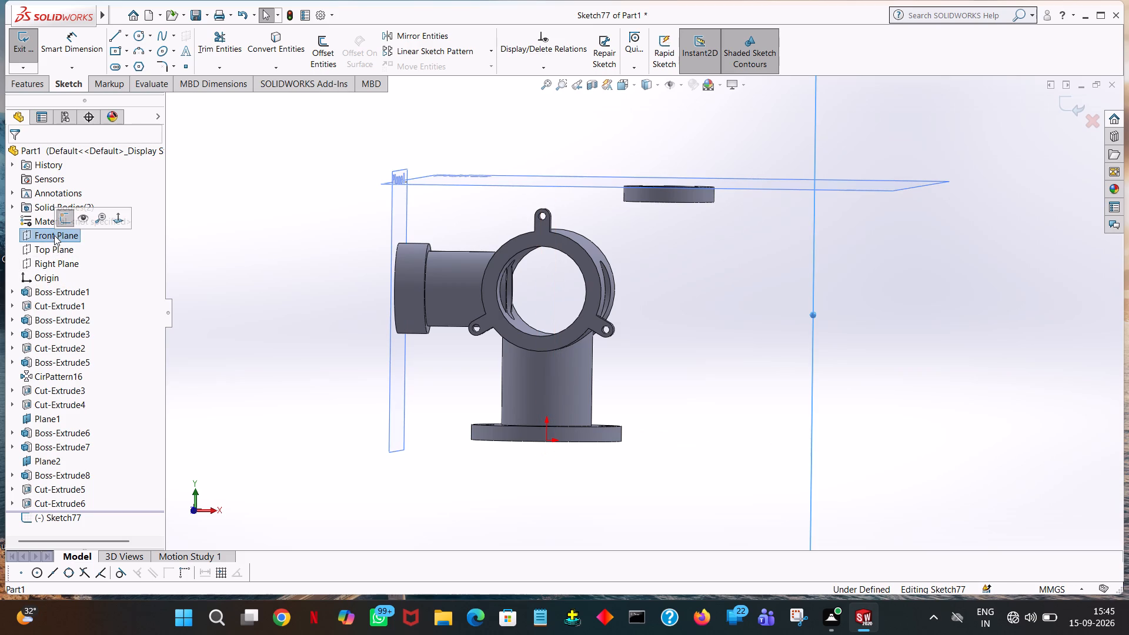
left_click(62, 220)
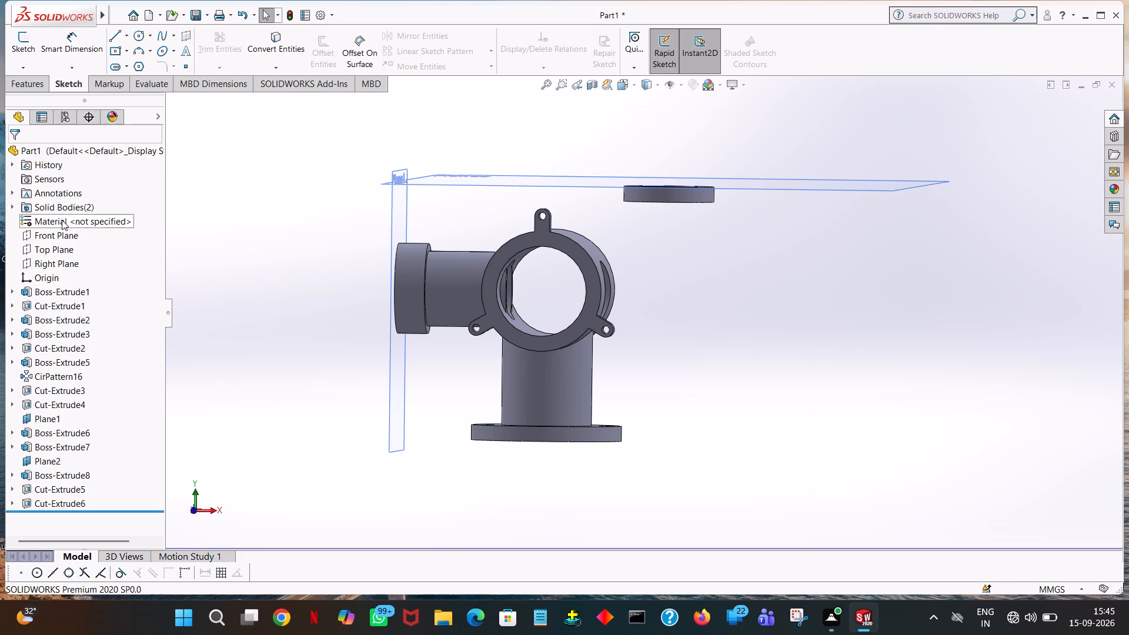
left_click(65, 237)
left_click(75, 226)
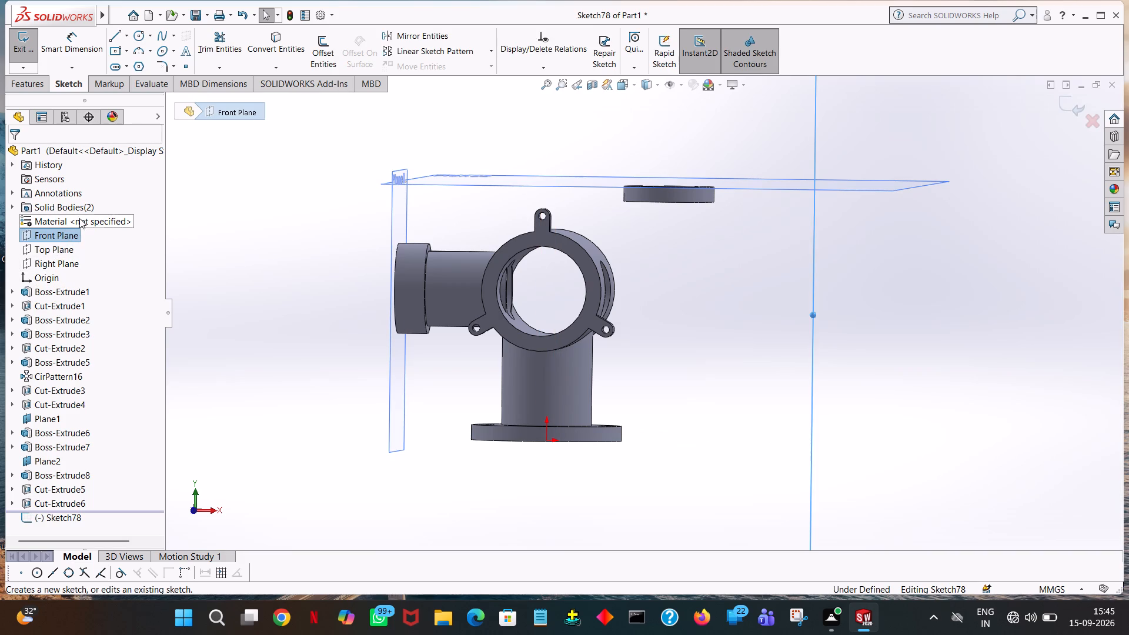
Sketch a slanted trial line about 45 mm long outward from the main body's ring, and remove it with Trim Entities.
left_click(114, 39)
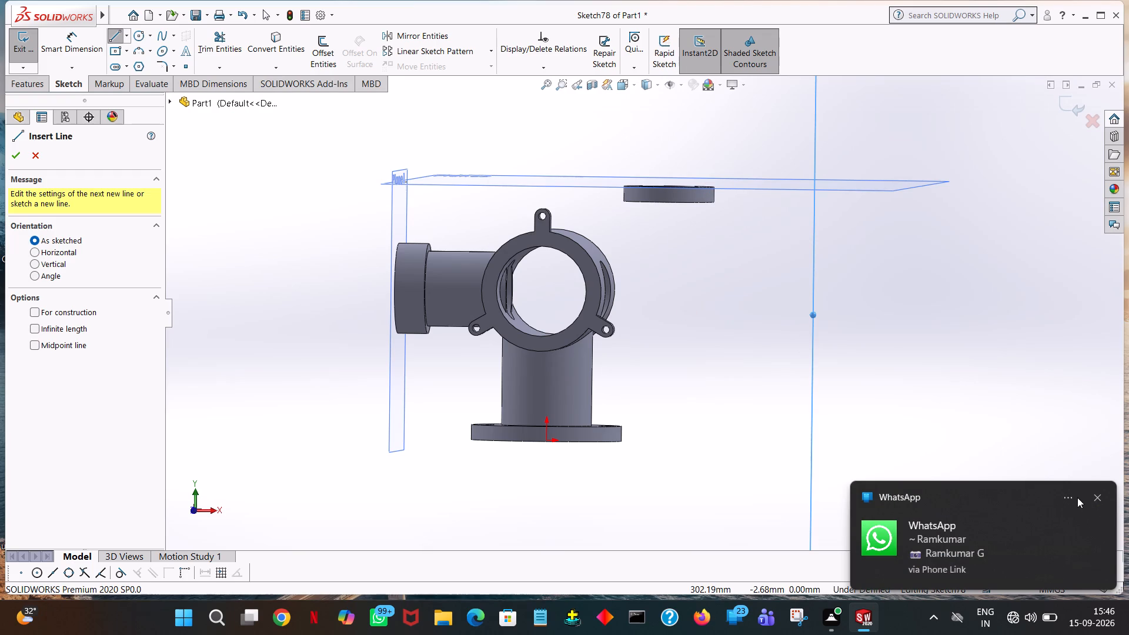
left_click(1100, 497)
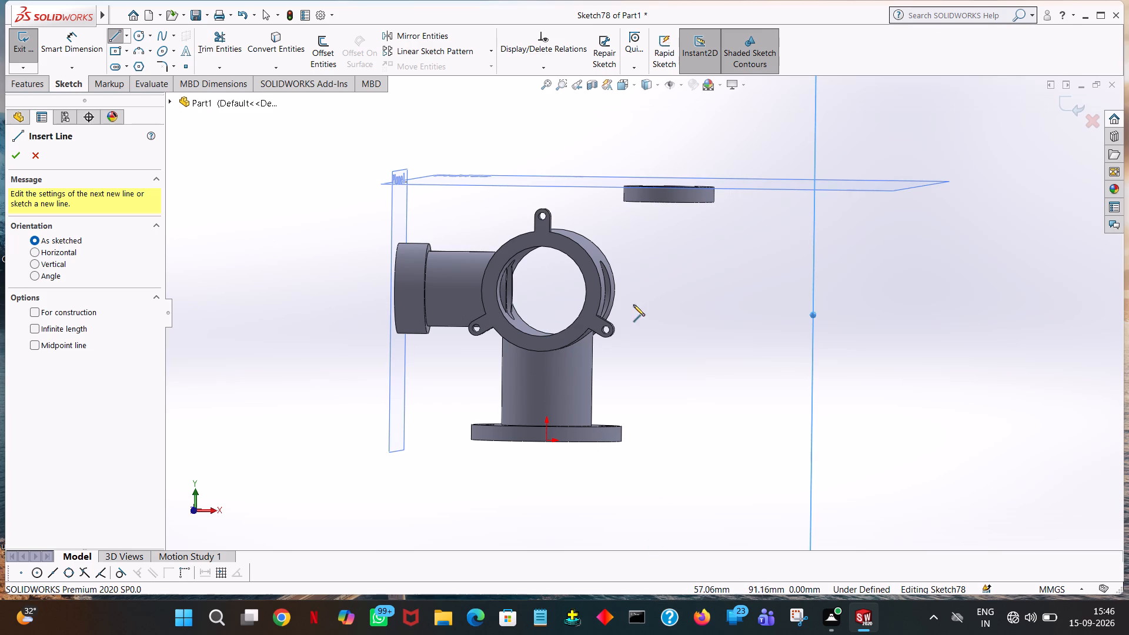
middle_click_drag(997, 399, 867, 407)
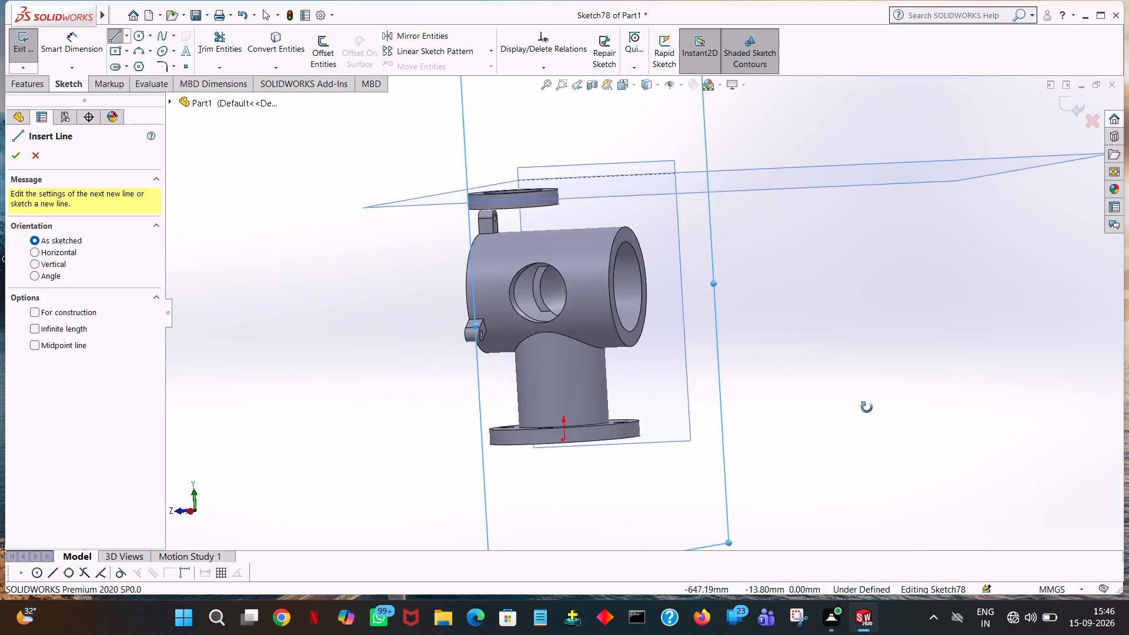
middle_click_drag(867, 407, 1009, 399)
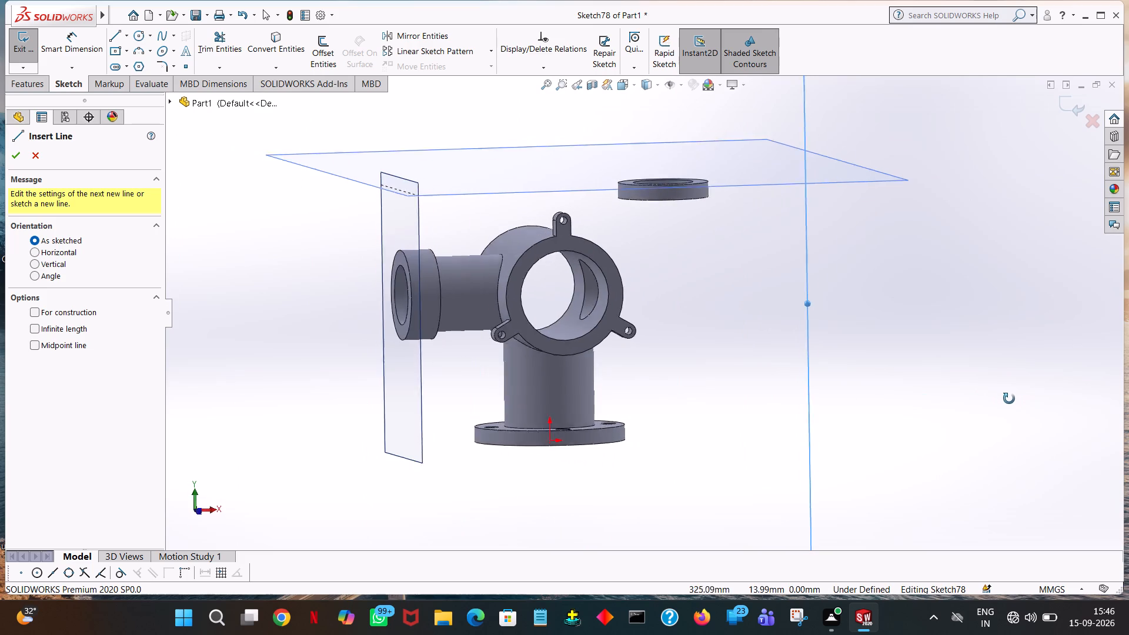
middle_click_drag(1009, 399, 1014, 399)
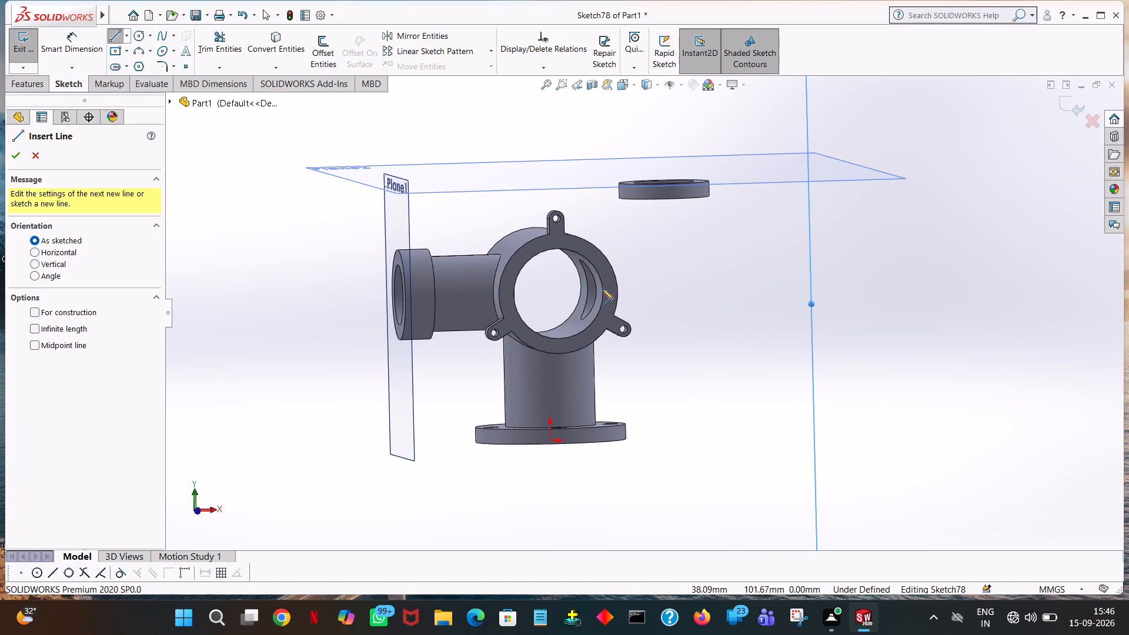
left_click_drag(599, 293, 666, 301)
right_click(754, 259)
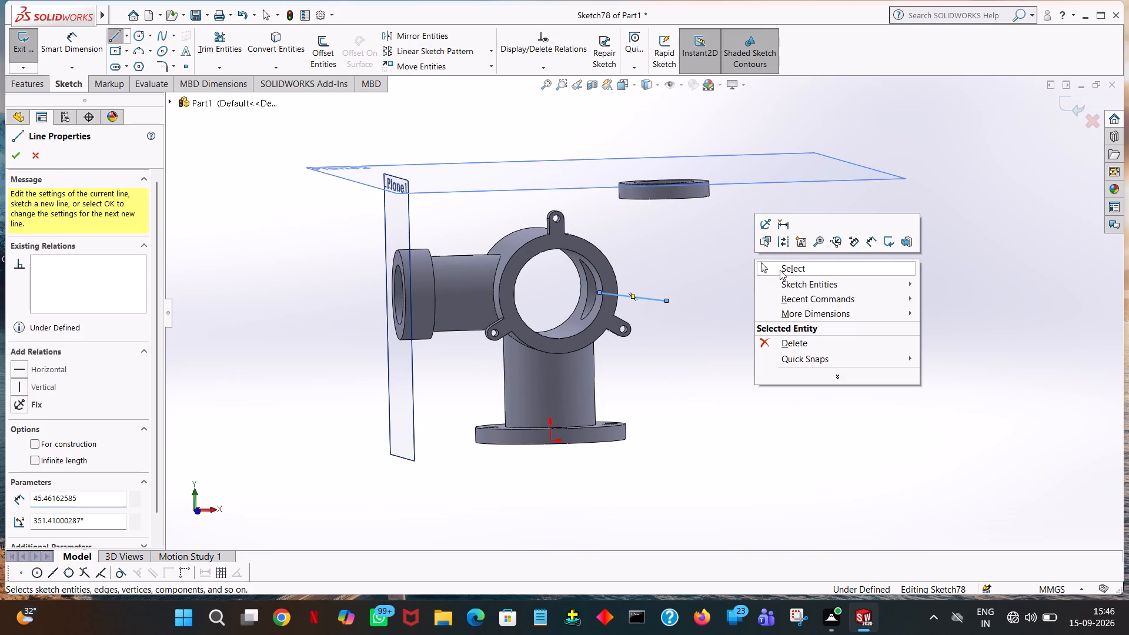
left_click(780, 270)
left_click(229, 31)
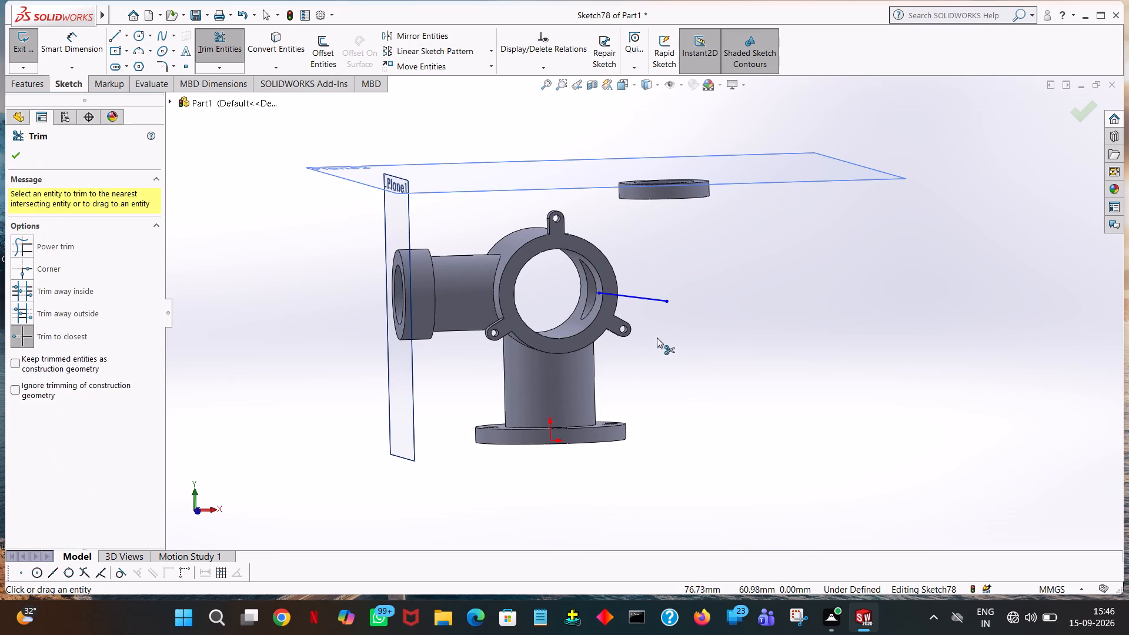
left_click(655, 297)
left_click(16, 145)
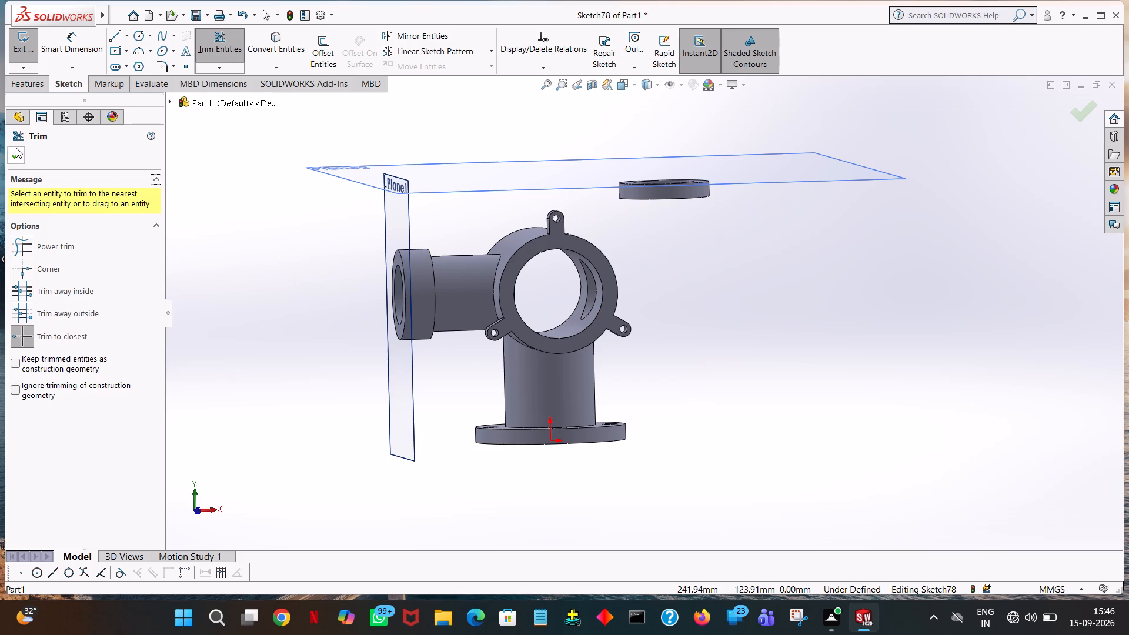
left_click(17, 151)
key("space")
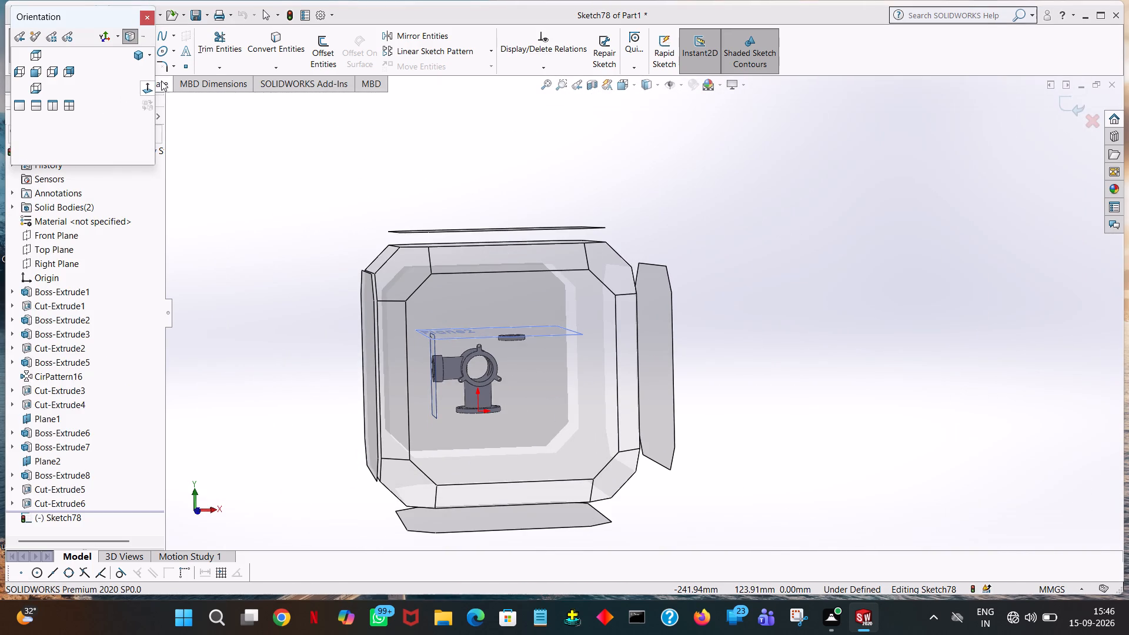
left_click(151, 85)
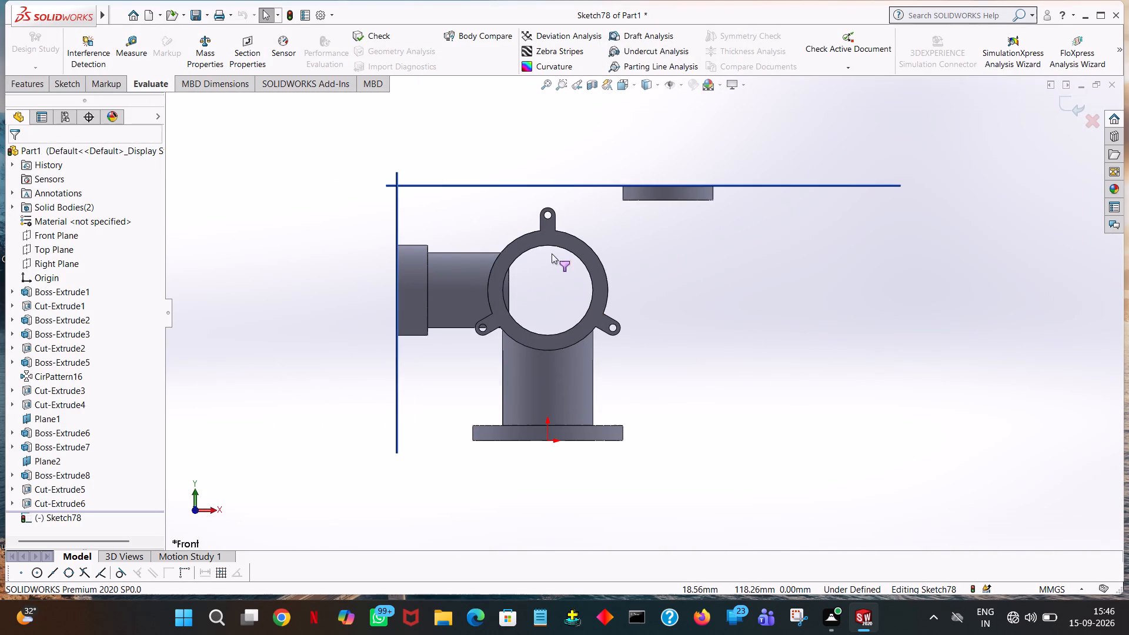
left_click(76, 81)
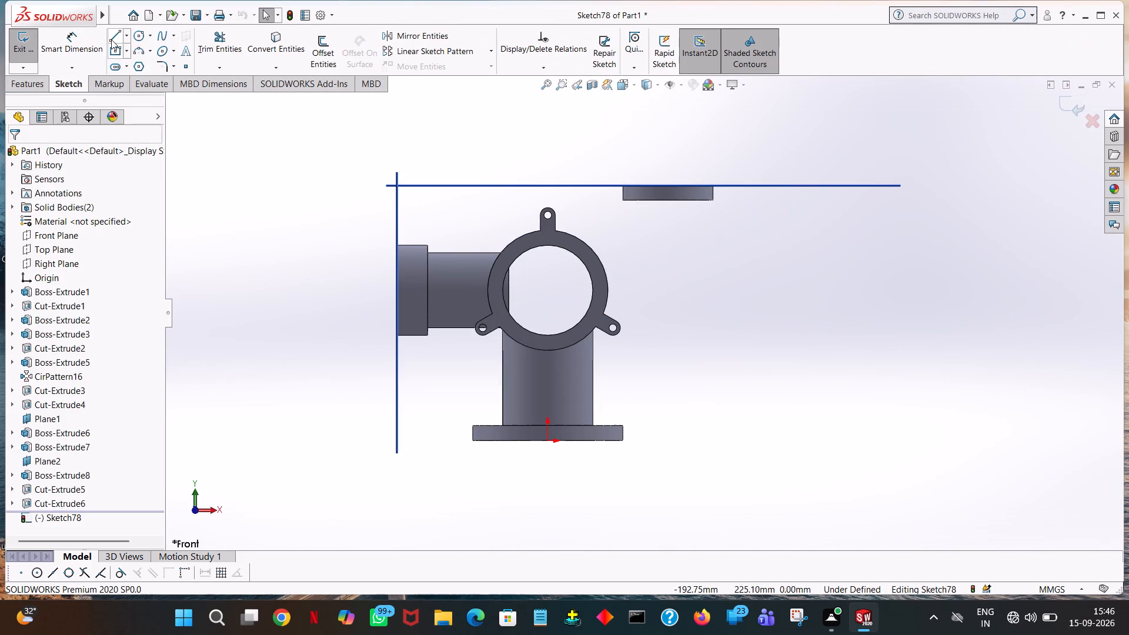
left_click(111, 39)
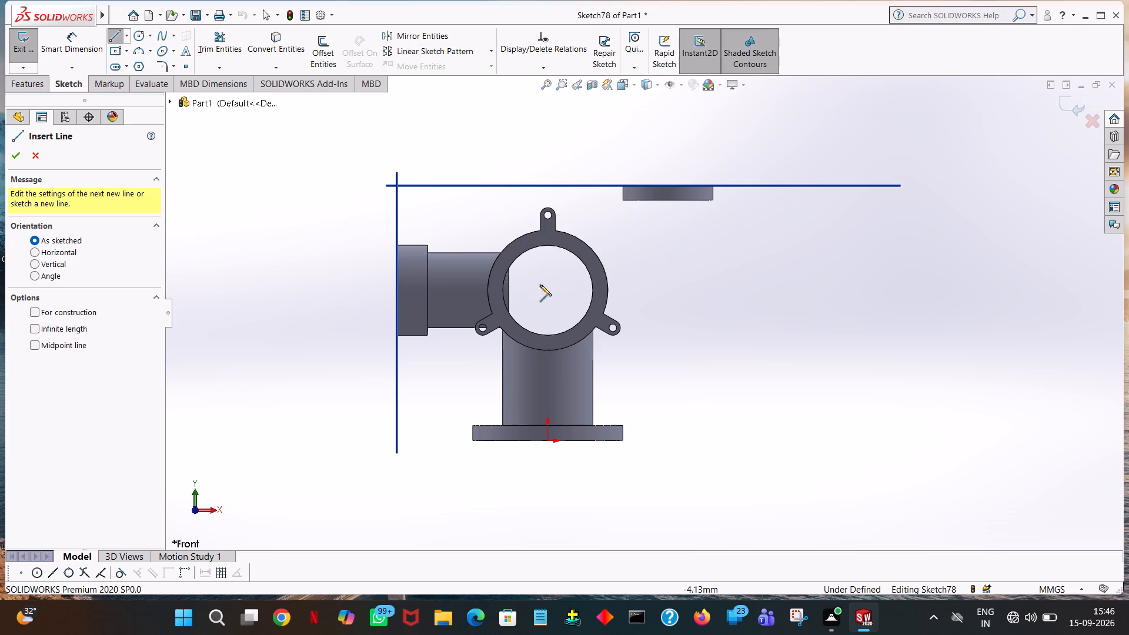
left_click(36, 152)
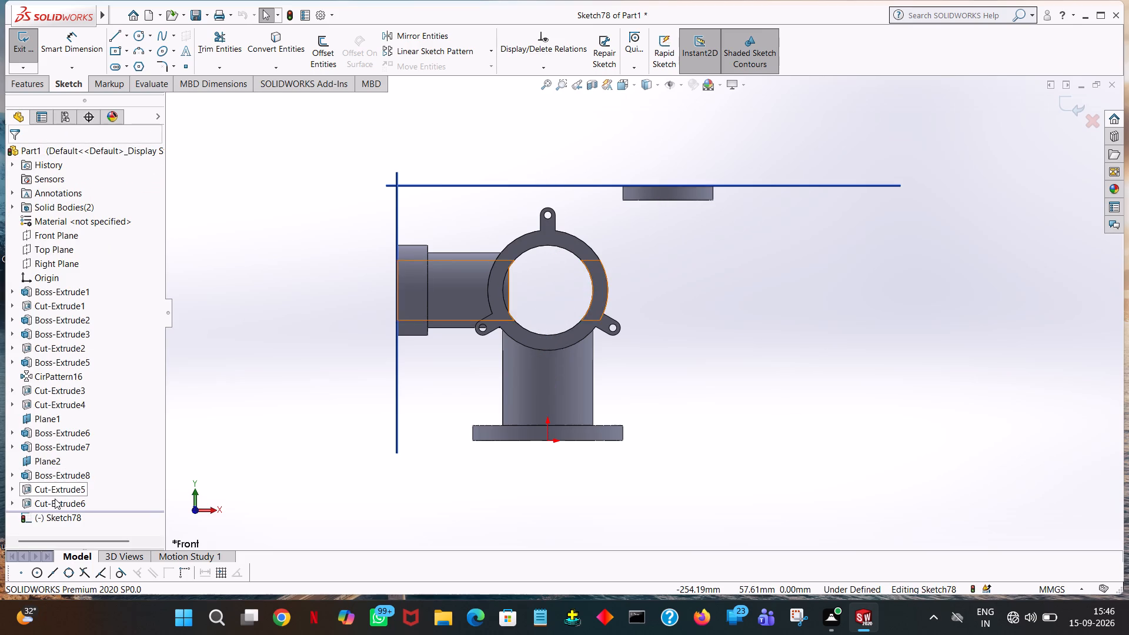
Hide the reference planes Plane2 and Plane1.
left_click(49, 458)
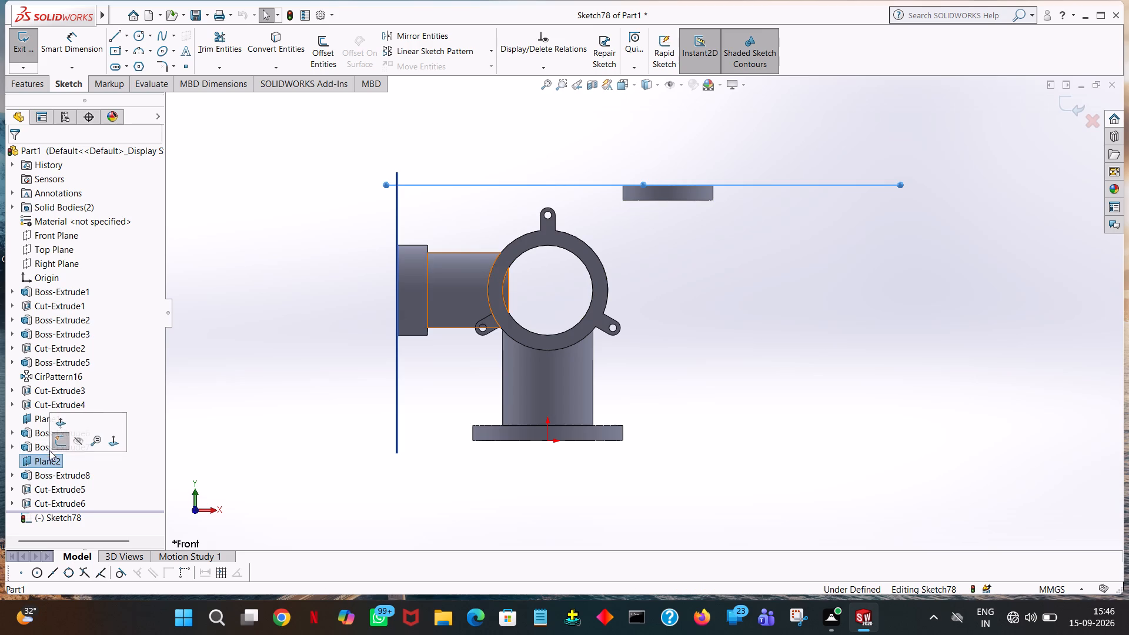
left_click(75, 438)
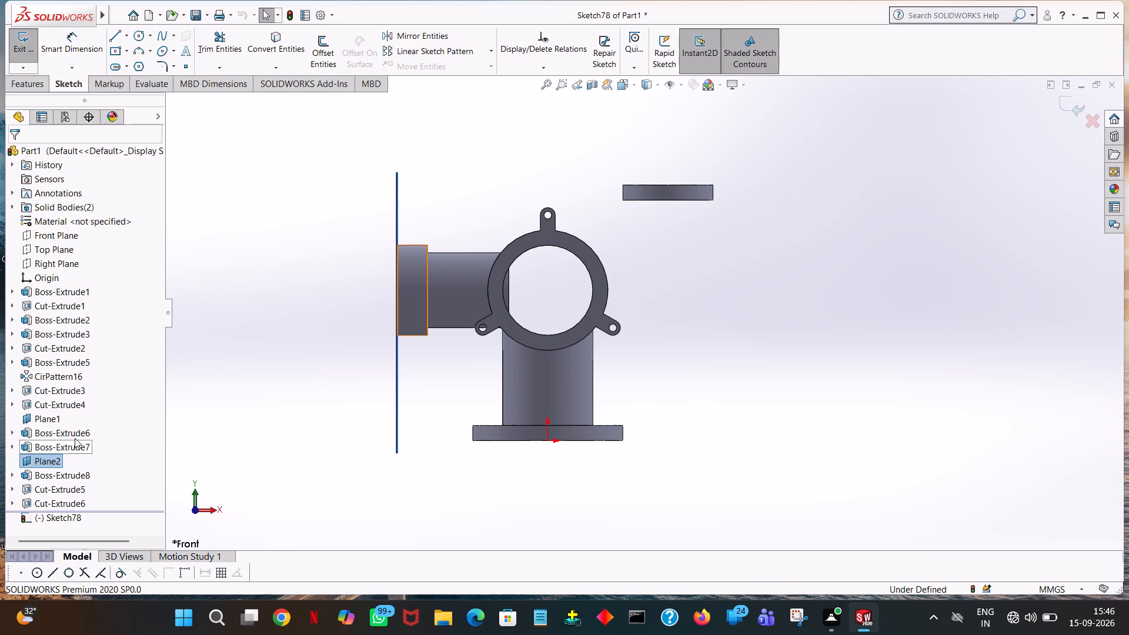
left_click(56, 422)
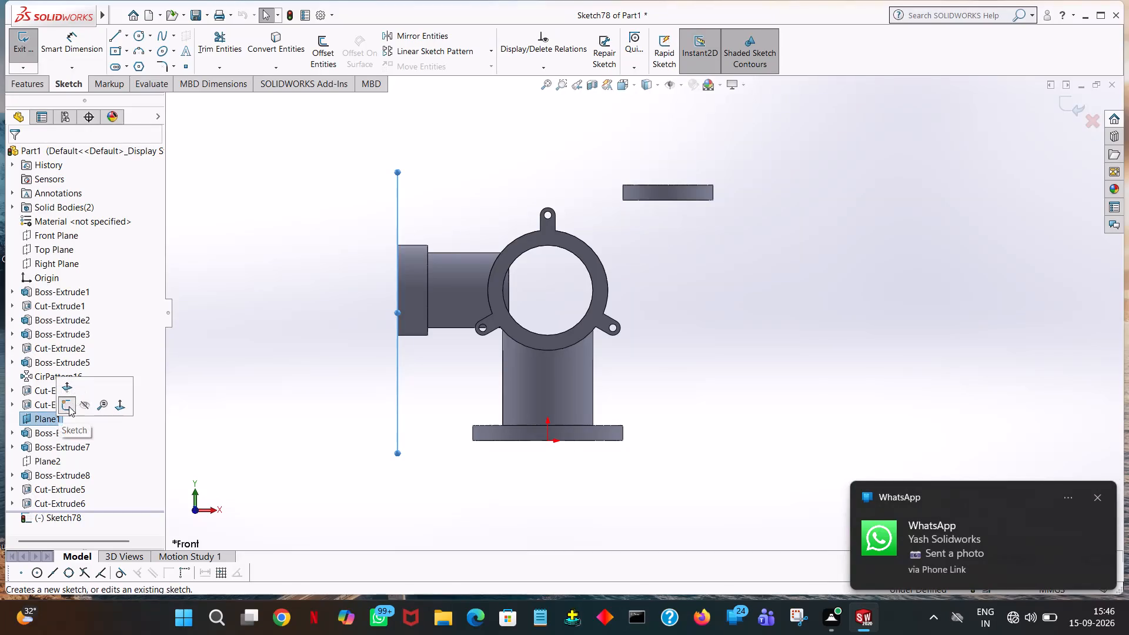
left_click(88, 404)
left_click(800, 299)
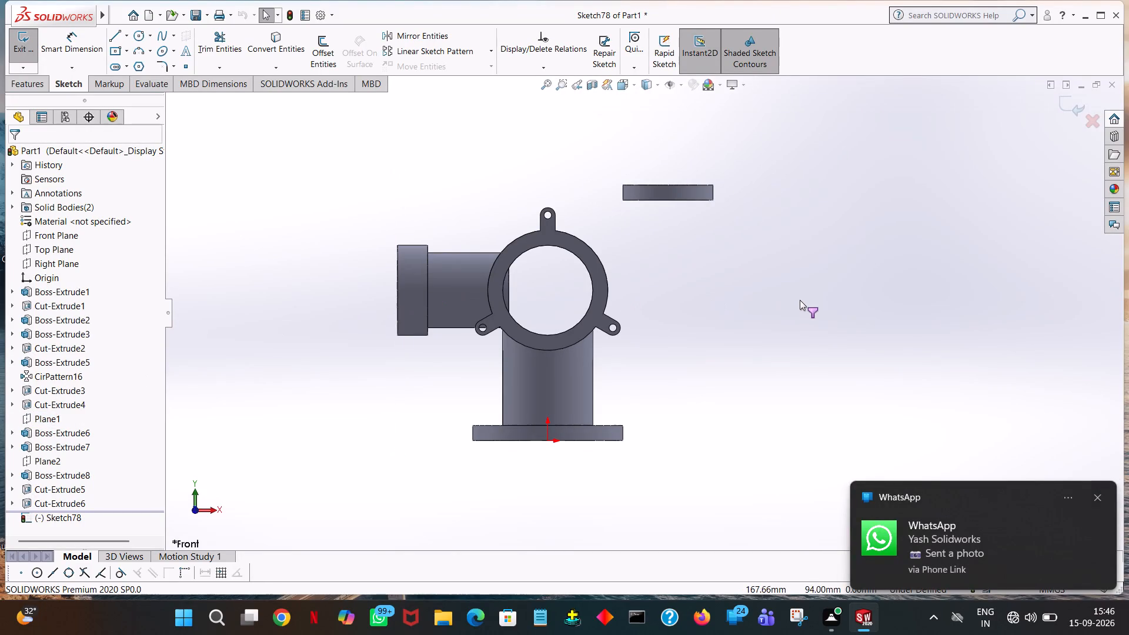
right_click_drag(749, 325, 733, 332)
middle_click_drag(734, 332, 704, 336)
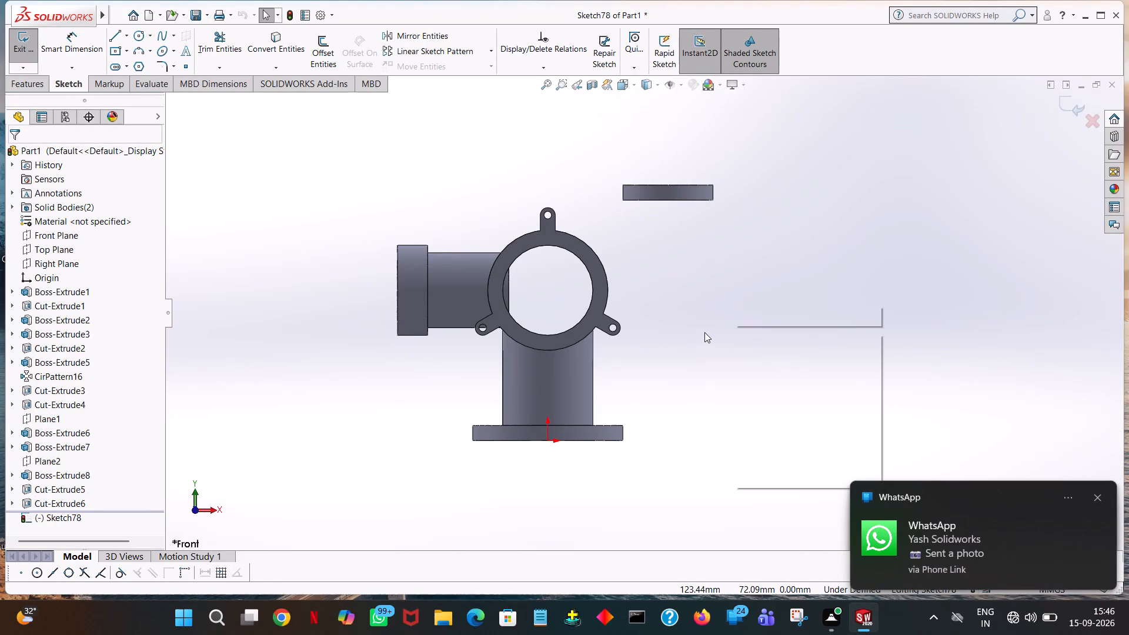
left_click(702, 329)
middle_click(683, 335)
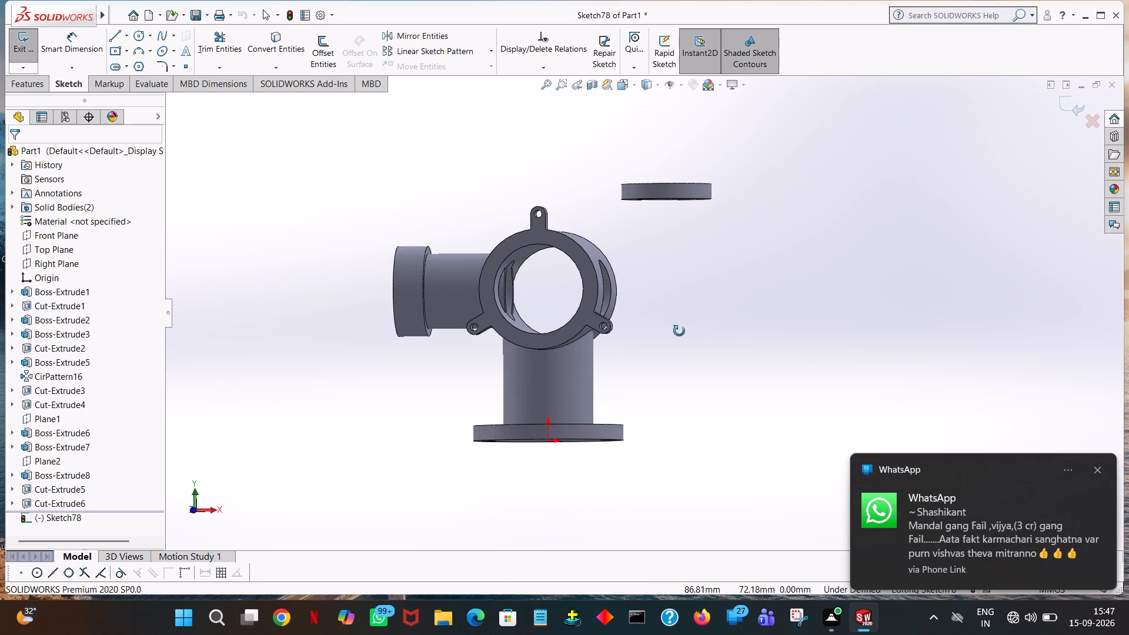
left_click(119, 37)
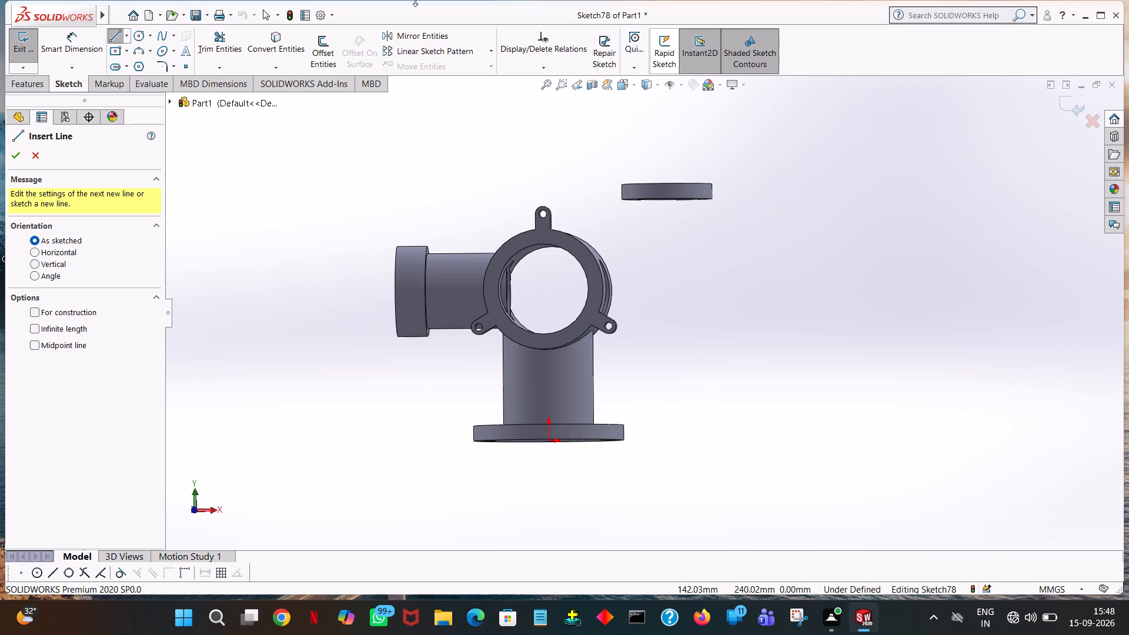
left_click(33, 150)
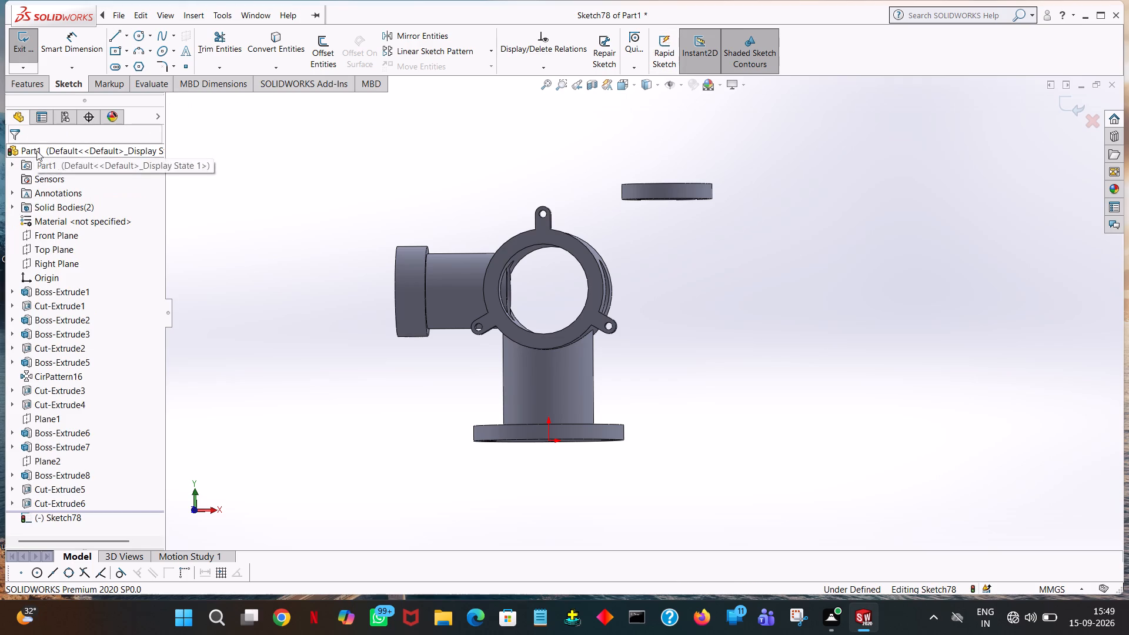
Close the empty sketch and open a fresh sketch on the Front Plane.
left_click(47, 240)
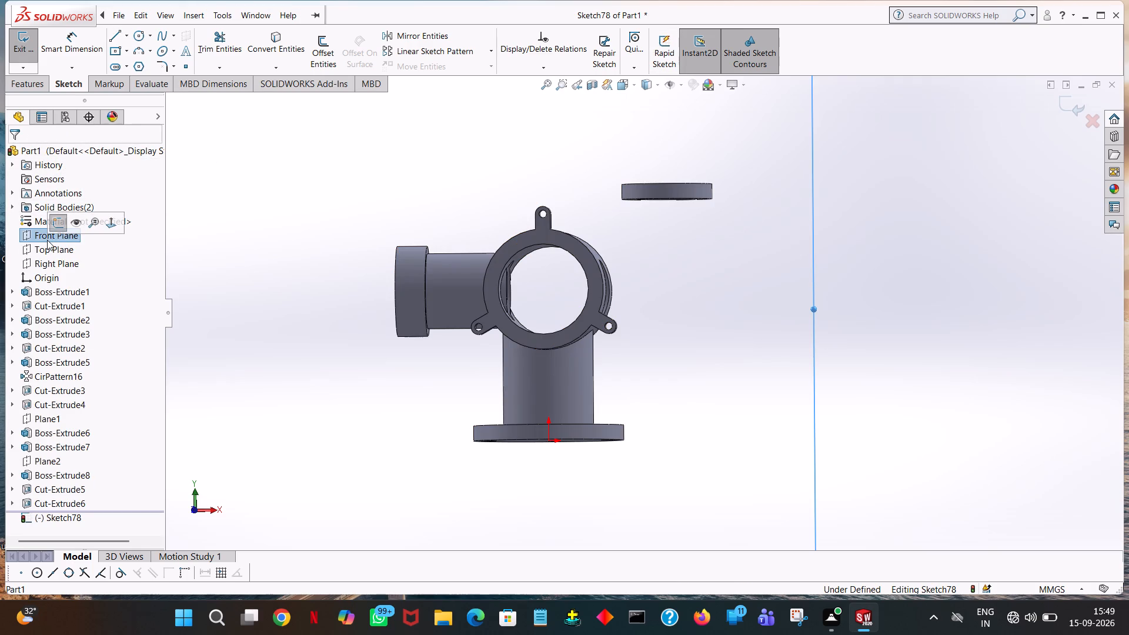
left_click(58, 226)
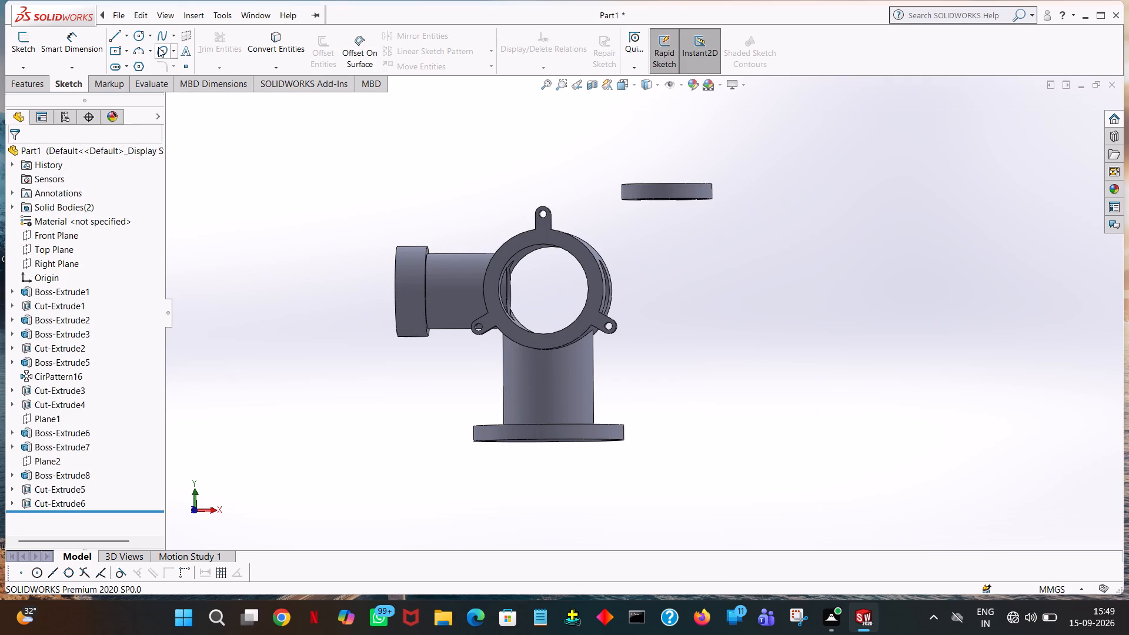
left_click(46, 232)
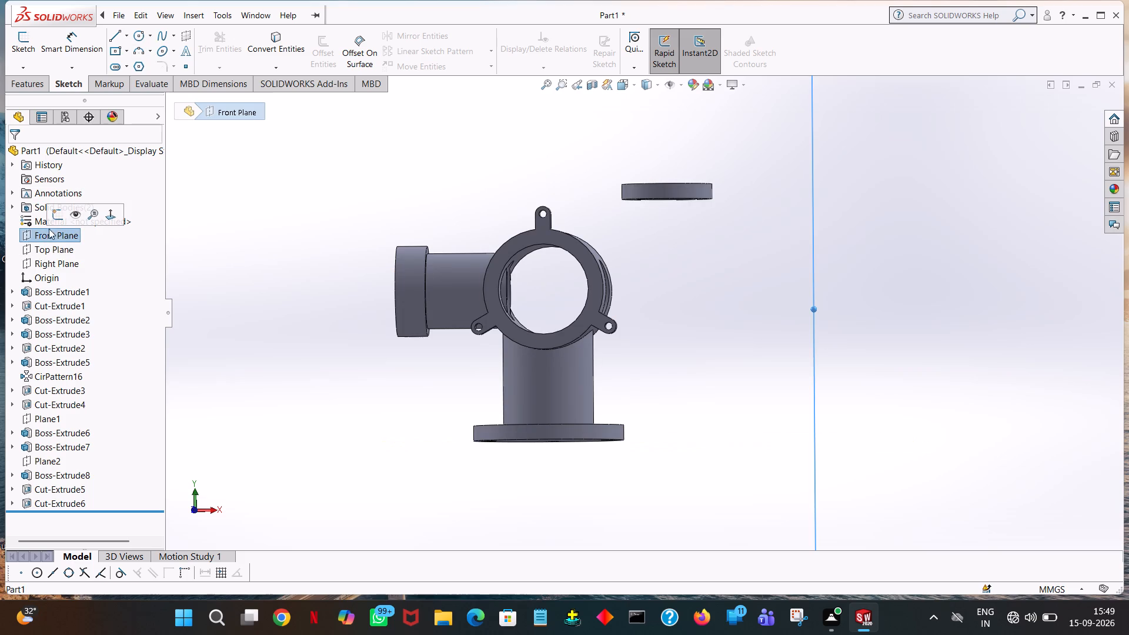
left_click(56, 216)
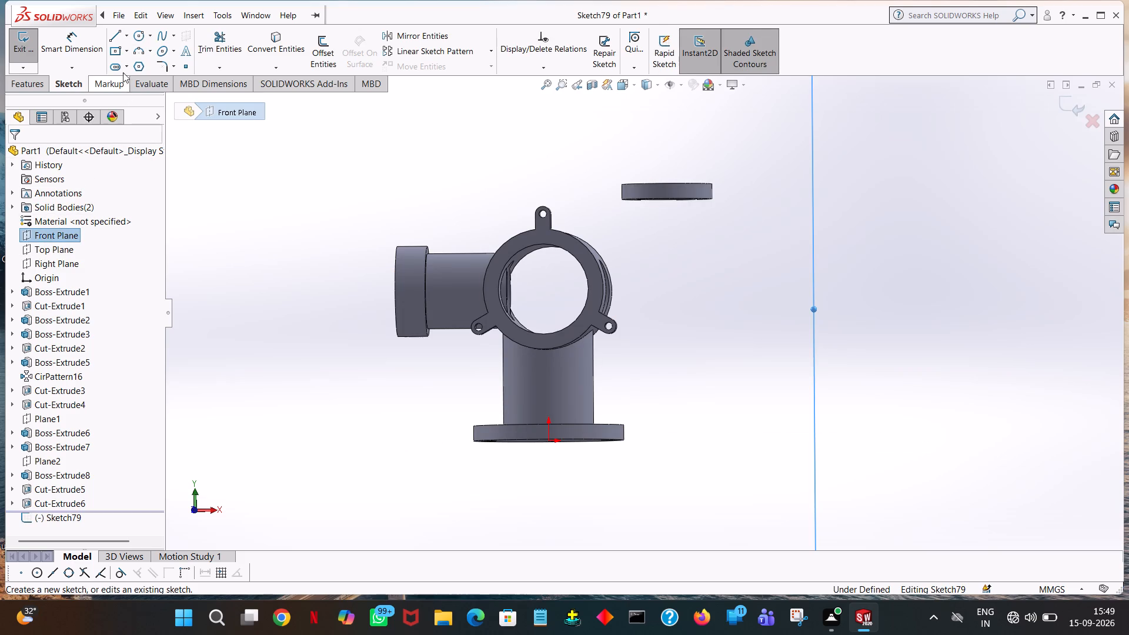
Sketch a vertical 100 mm line up from the origin and a connected horizontal 80 mm line from its top end toward the offset ring.
left_click(115, 36)
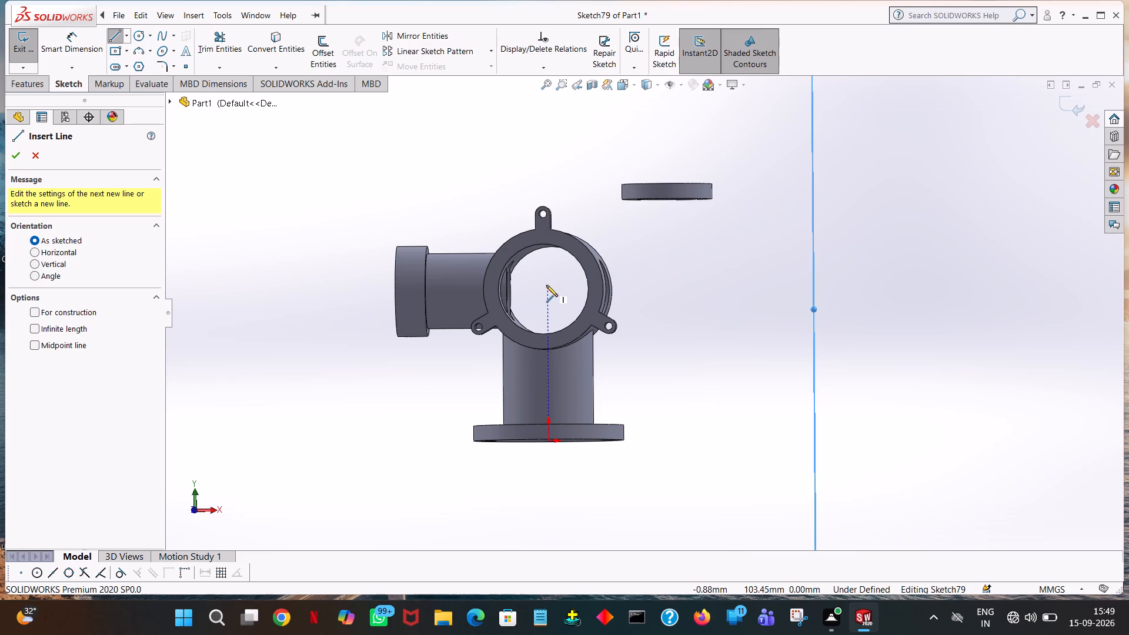
left_click(547, 440)
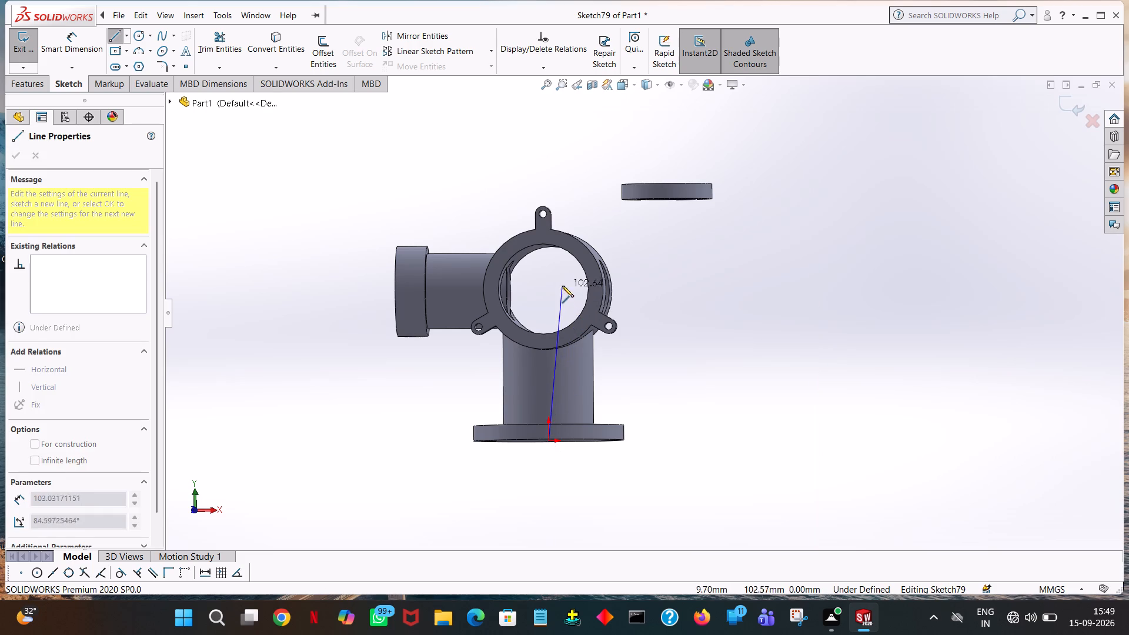
left_click(545, 284)
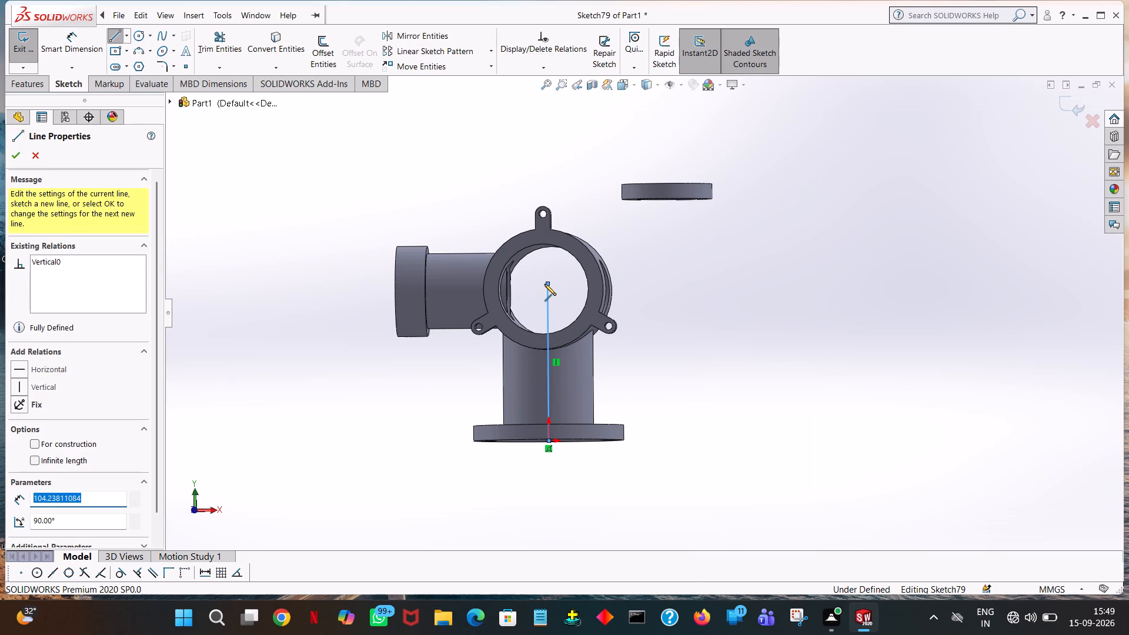
type("100")
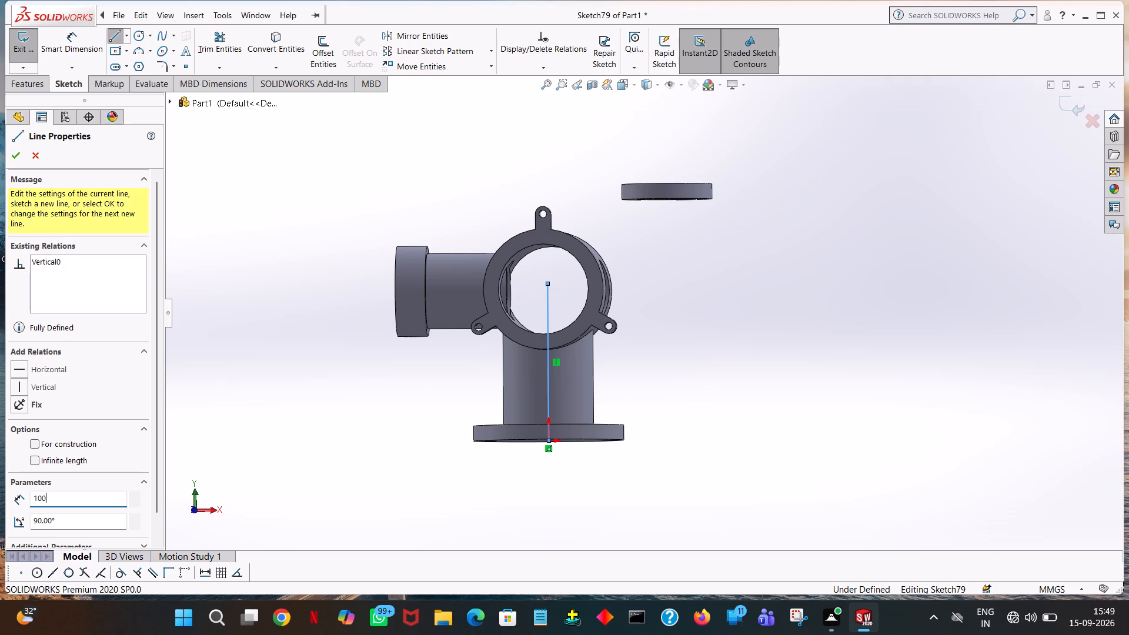
key("Return")
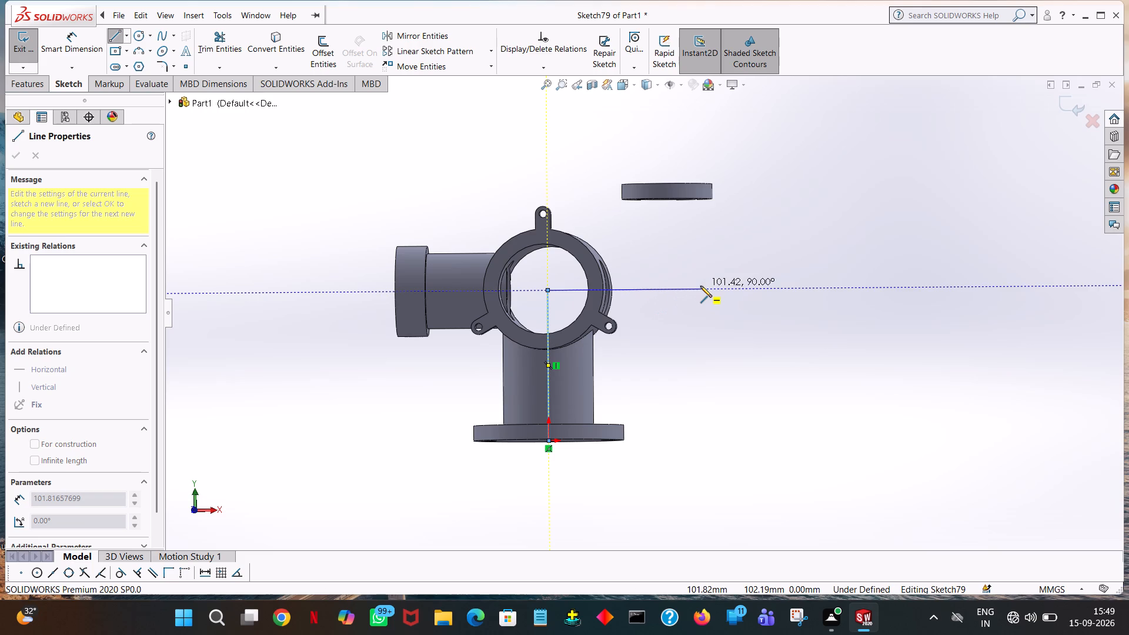
left_click(700, 286)
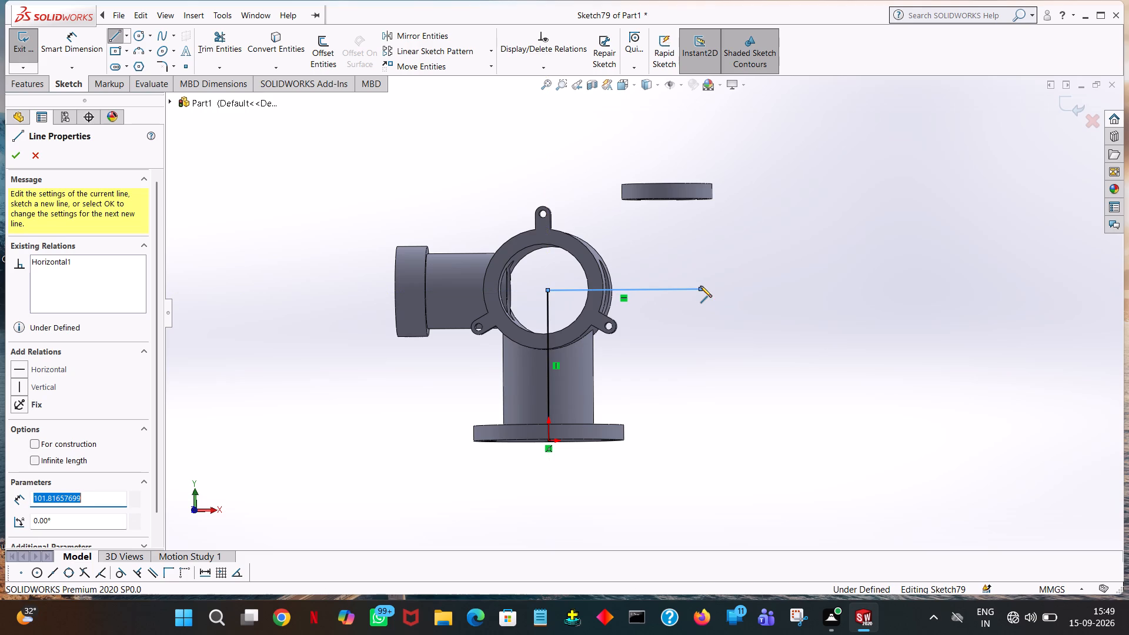
type("80")
key("Return")
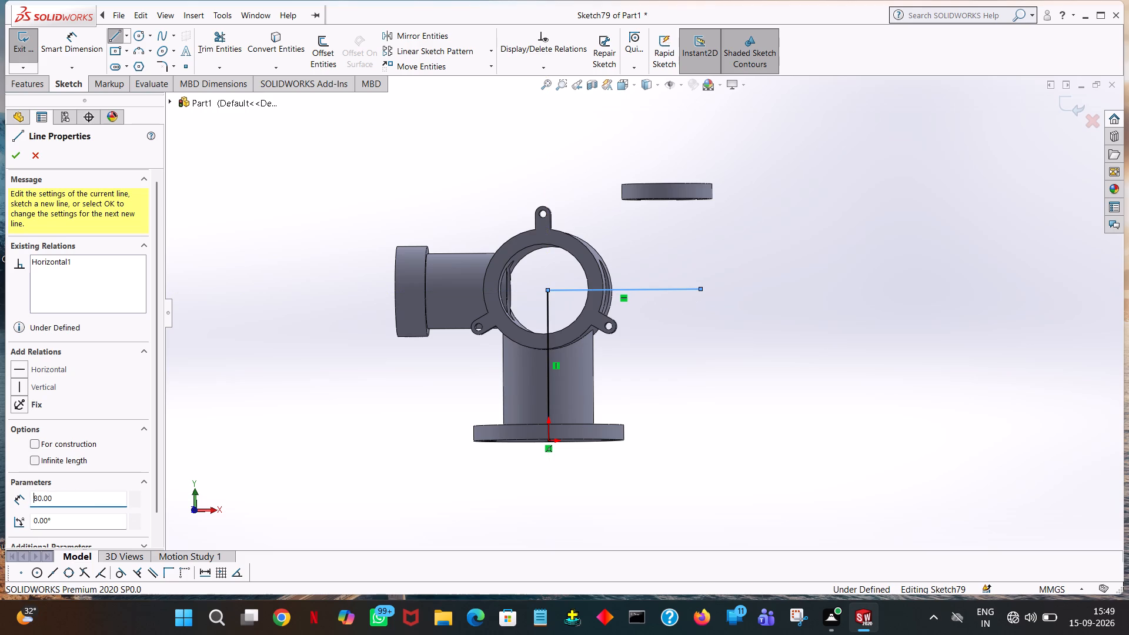
Finish the elbow path with a vertical line about 60 mm long from the horizontal line's end up to the offset ring.
left_click(667, 200)
right_click(667, 200)
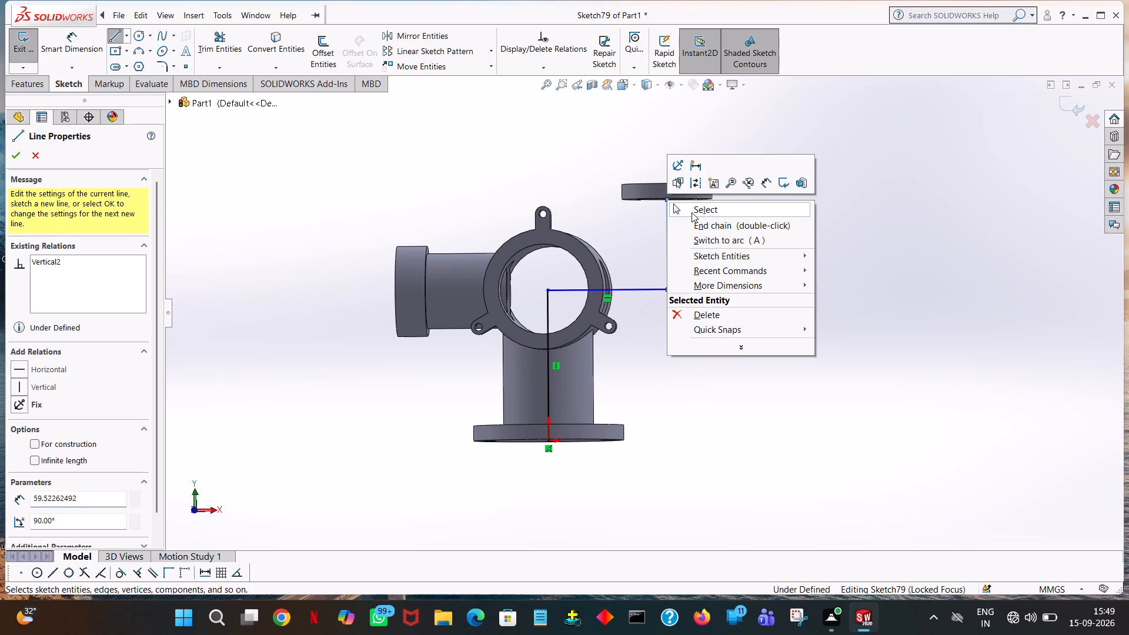
left_click(692, 212)
middle_click_drag(820, 252, 712, 269)
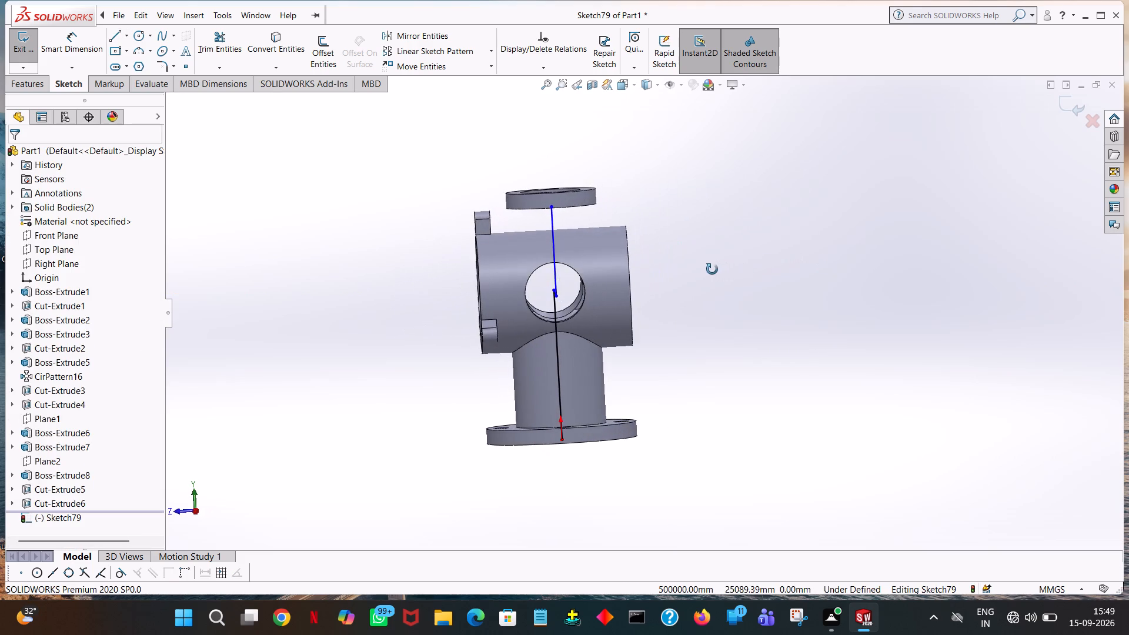
middle_click_drag(712, 269, 820, 257)
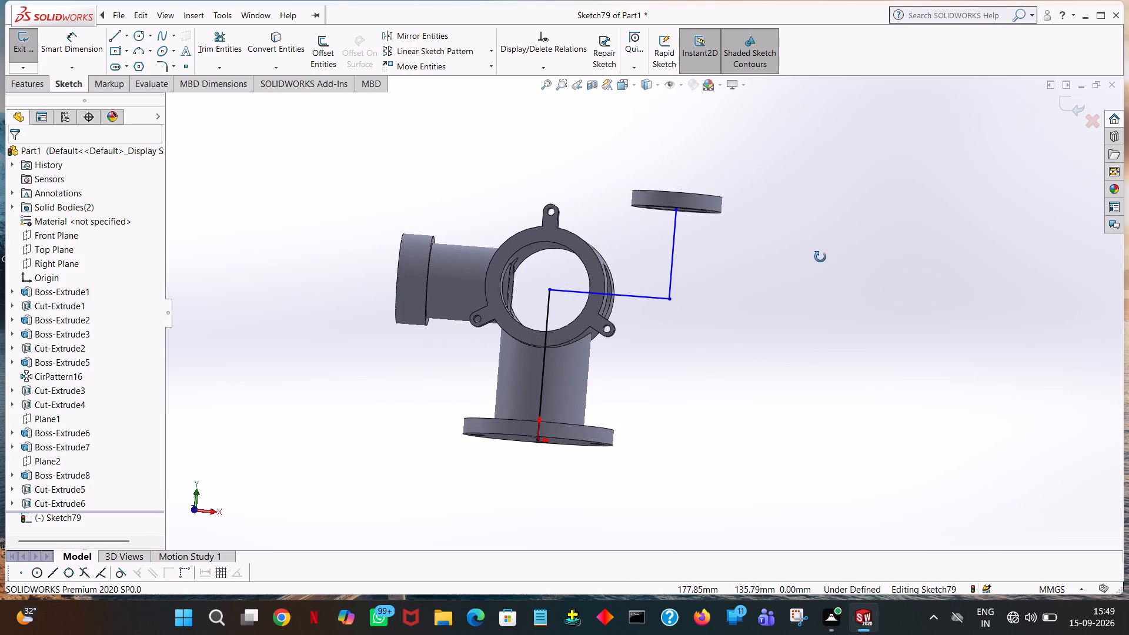
middle_click_drag(820, 257, 829, 265)
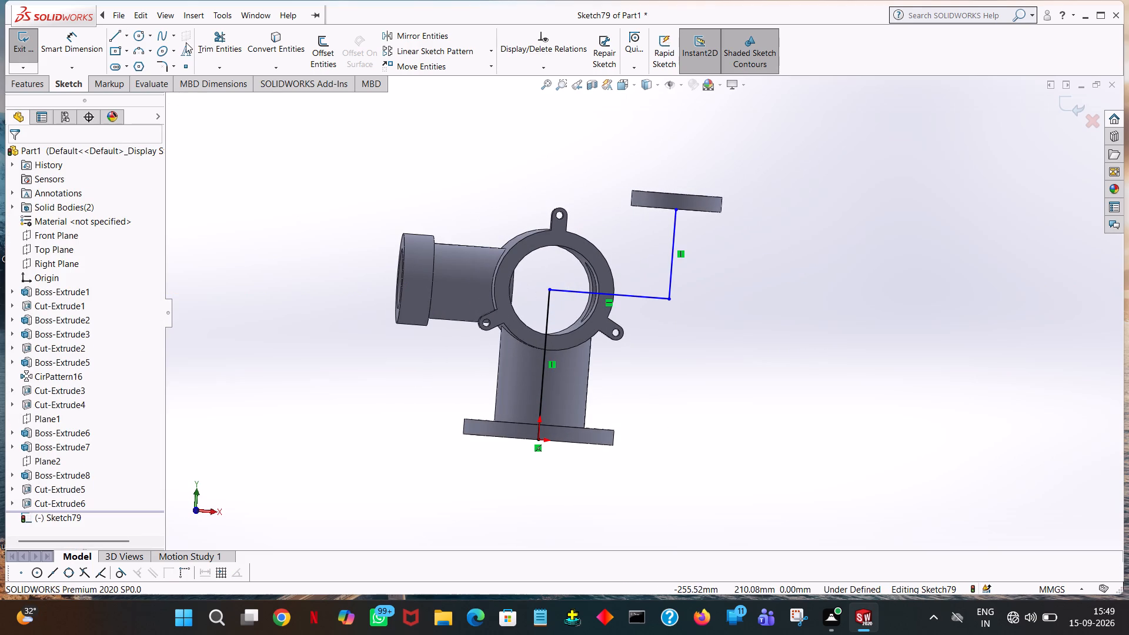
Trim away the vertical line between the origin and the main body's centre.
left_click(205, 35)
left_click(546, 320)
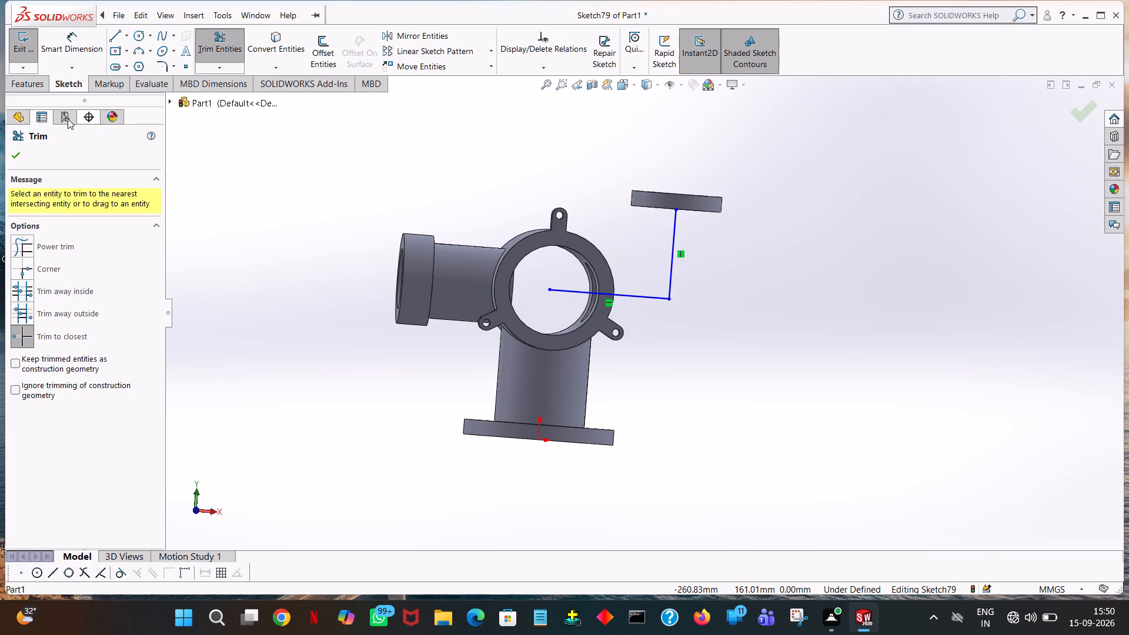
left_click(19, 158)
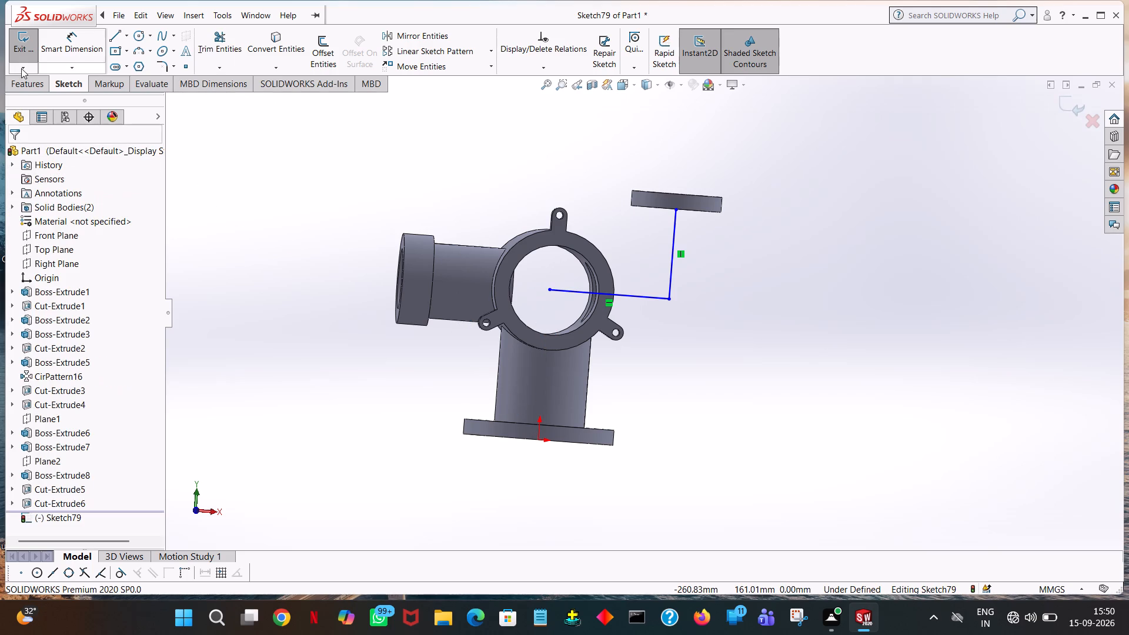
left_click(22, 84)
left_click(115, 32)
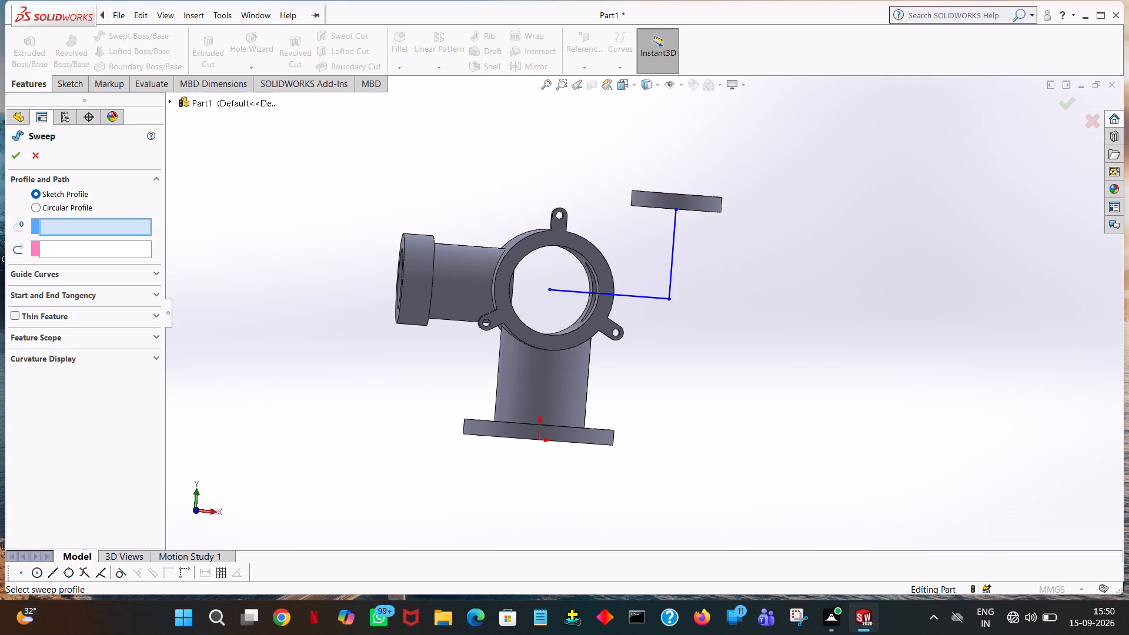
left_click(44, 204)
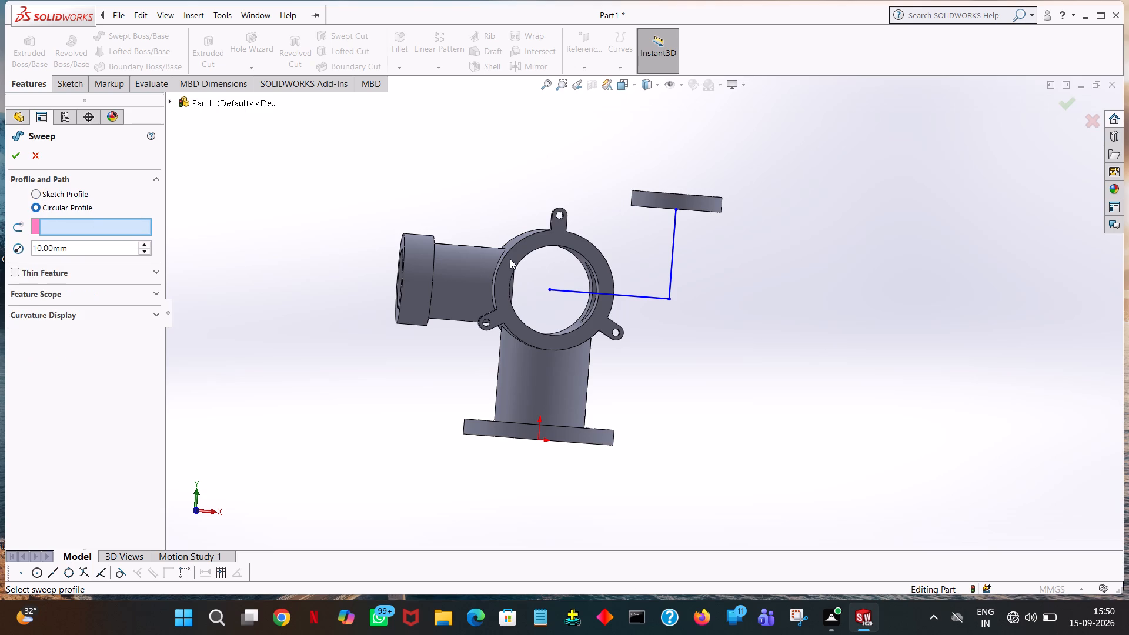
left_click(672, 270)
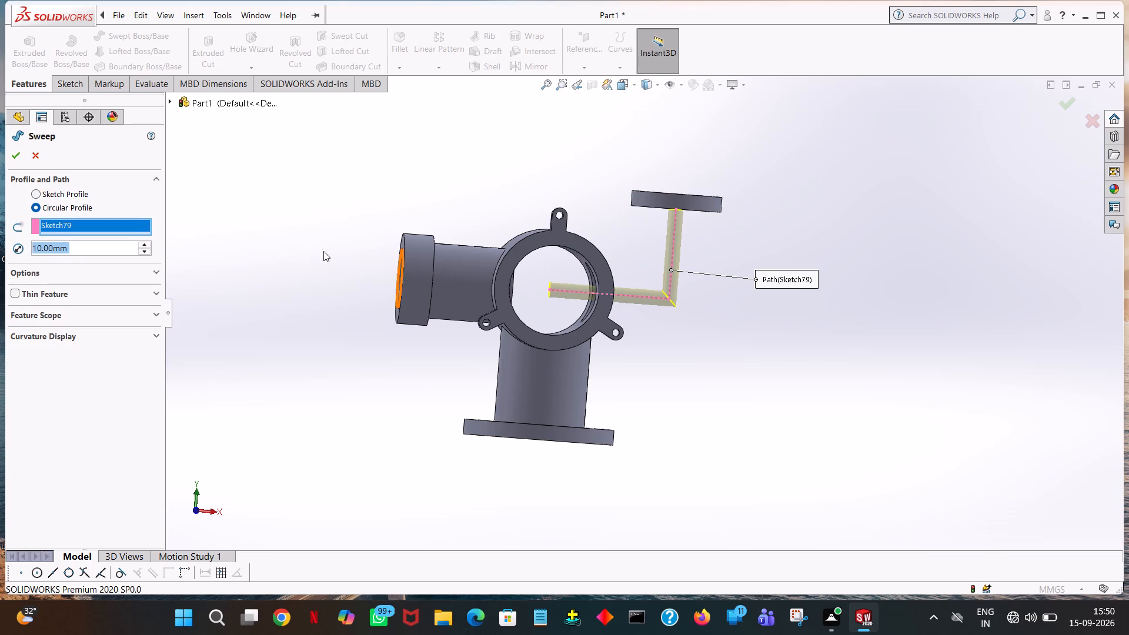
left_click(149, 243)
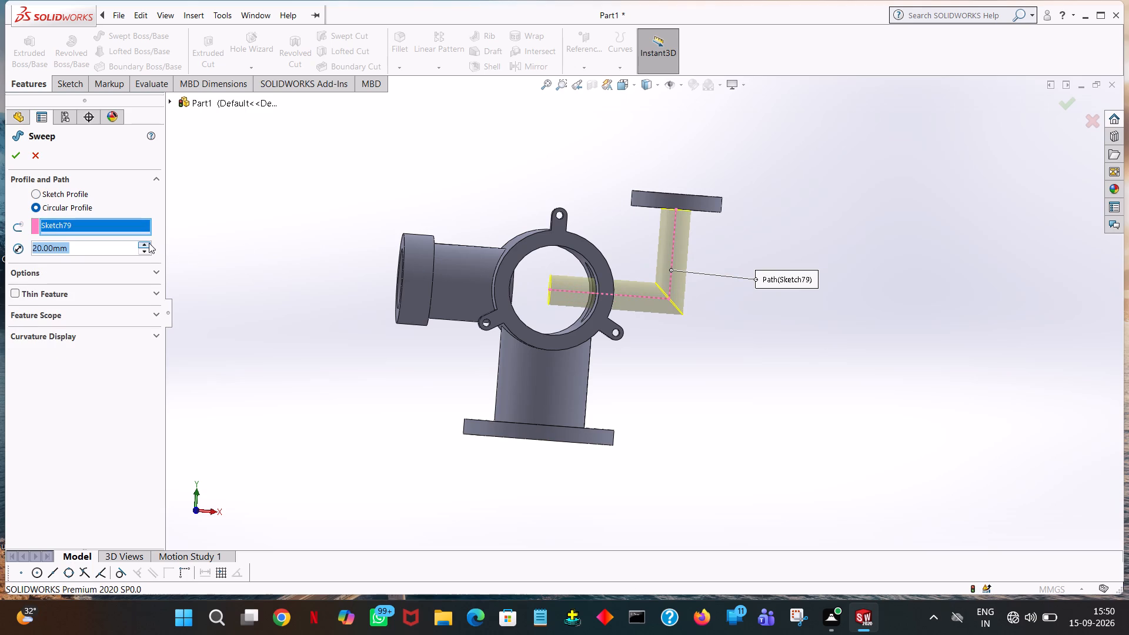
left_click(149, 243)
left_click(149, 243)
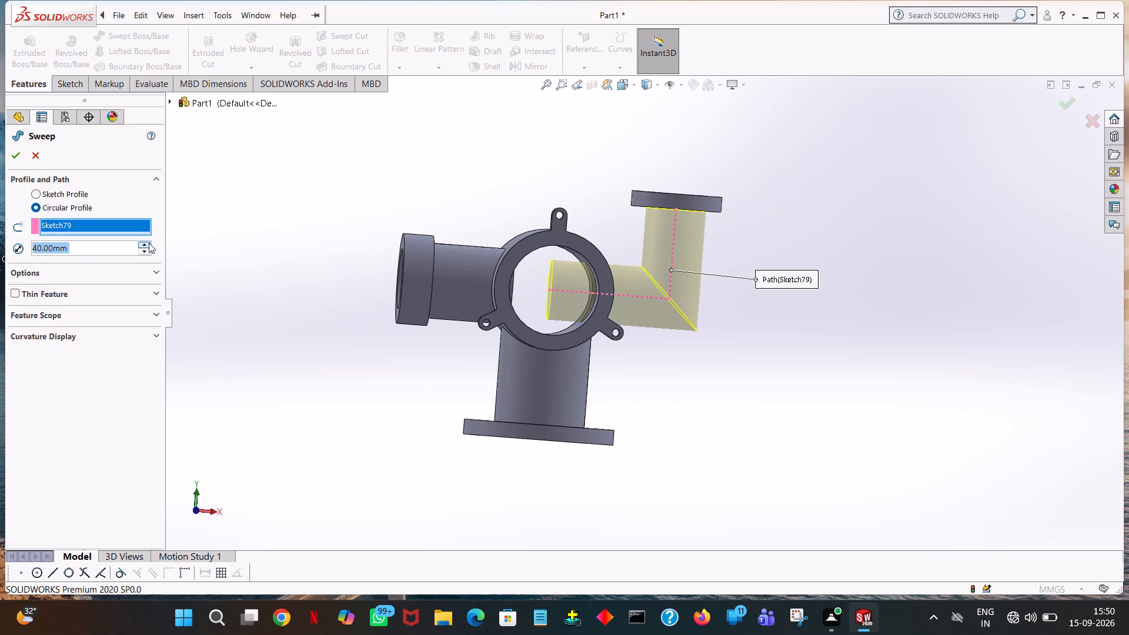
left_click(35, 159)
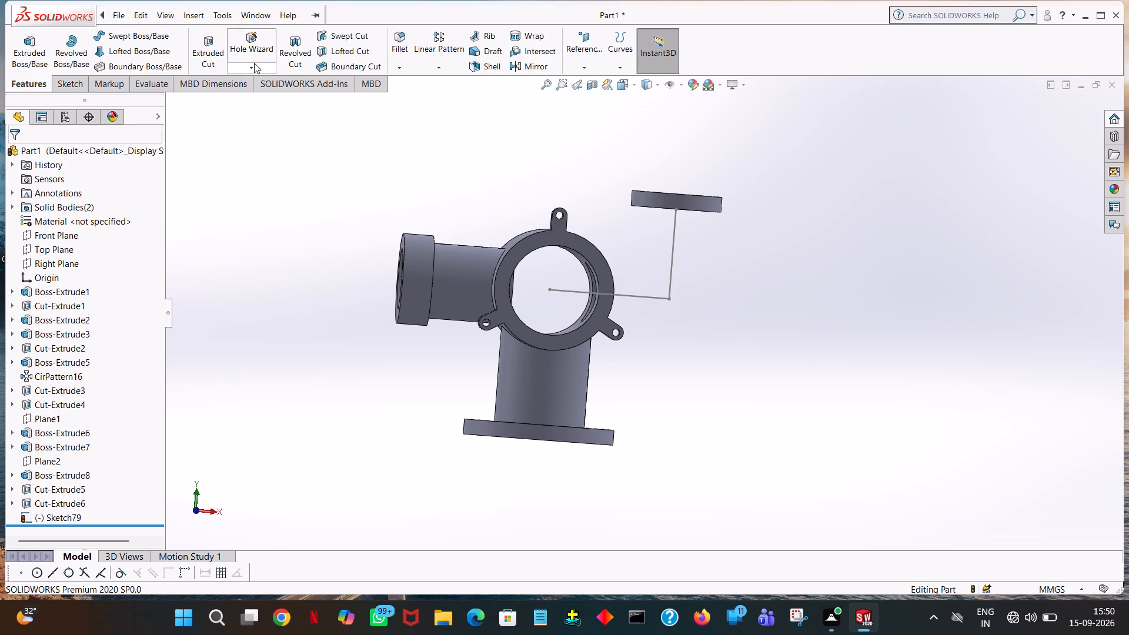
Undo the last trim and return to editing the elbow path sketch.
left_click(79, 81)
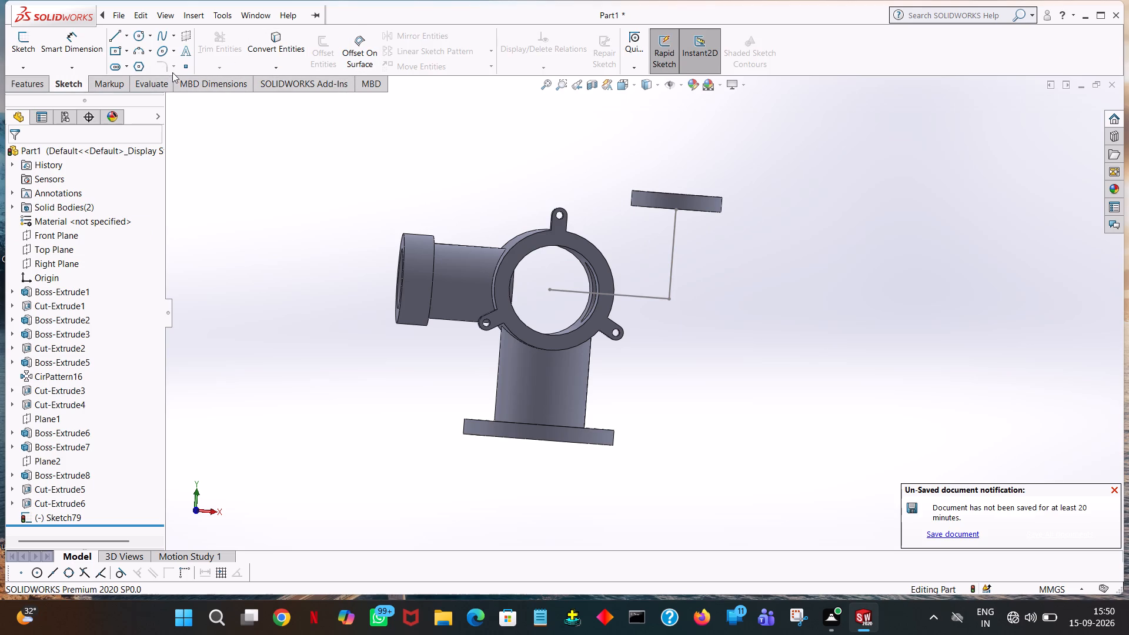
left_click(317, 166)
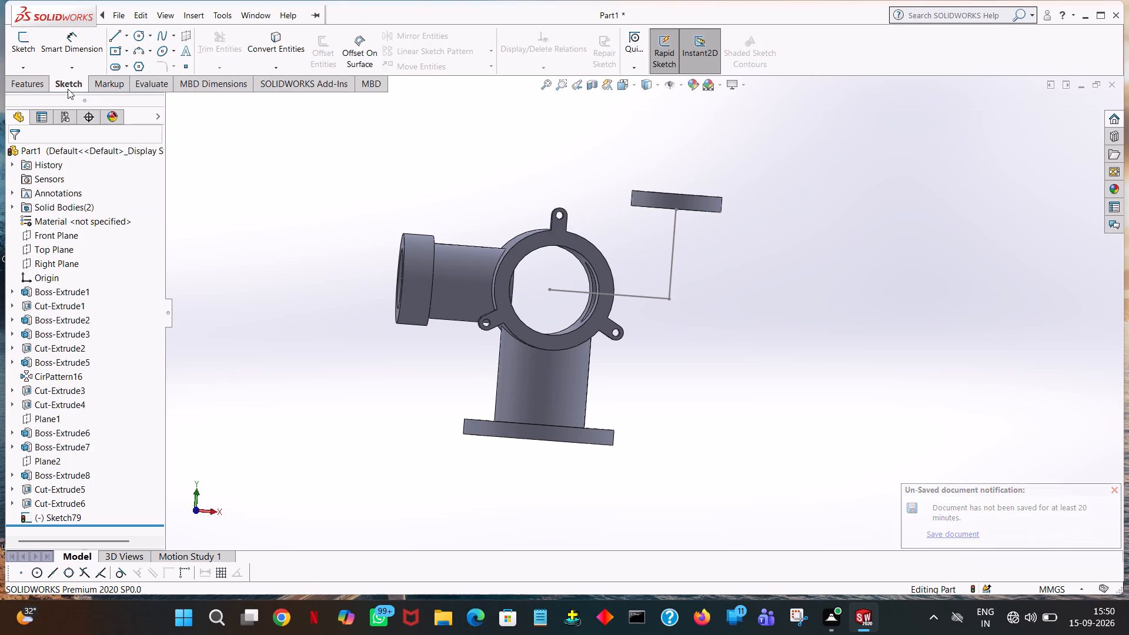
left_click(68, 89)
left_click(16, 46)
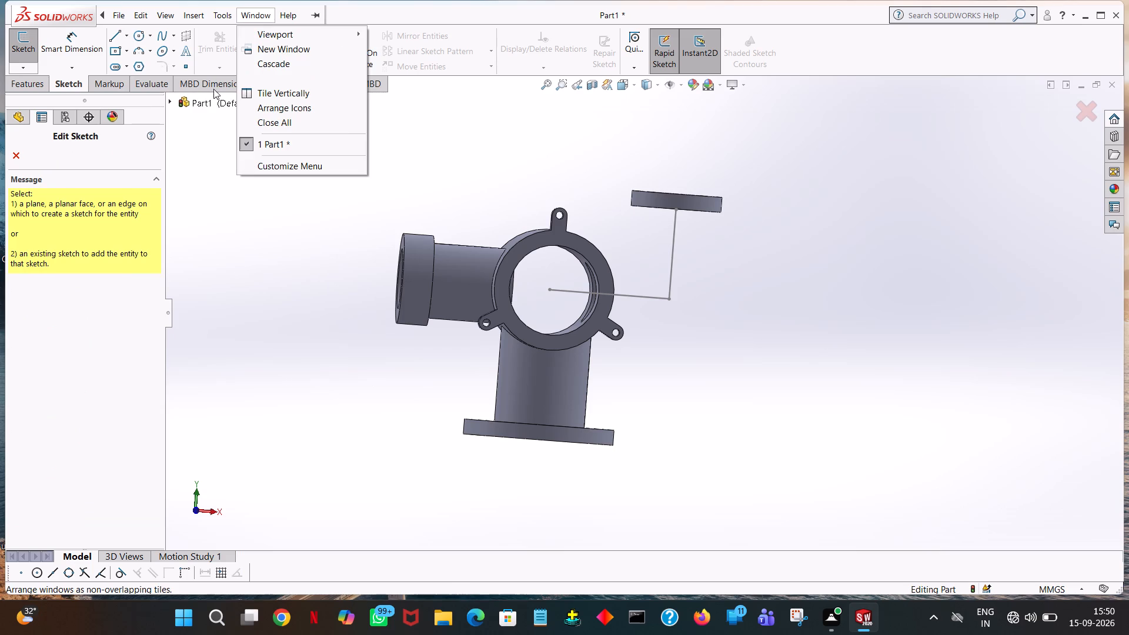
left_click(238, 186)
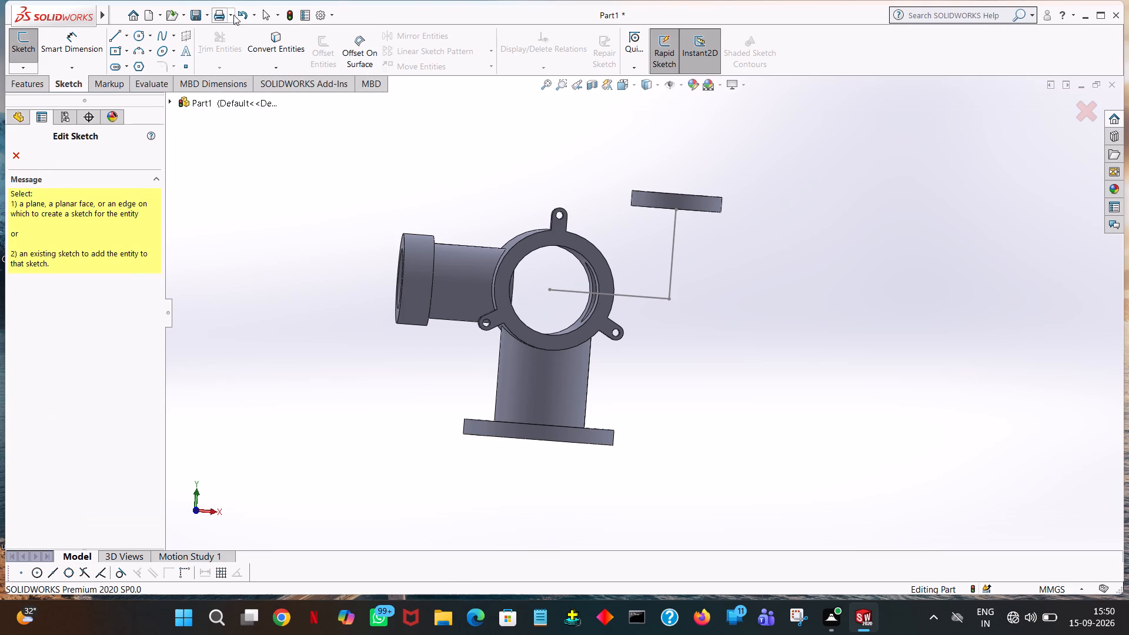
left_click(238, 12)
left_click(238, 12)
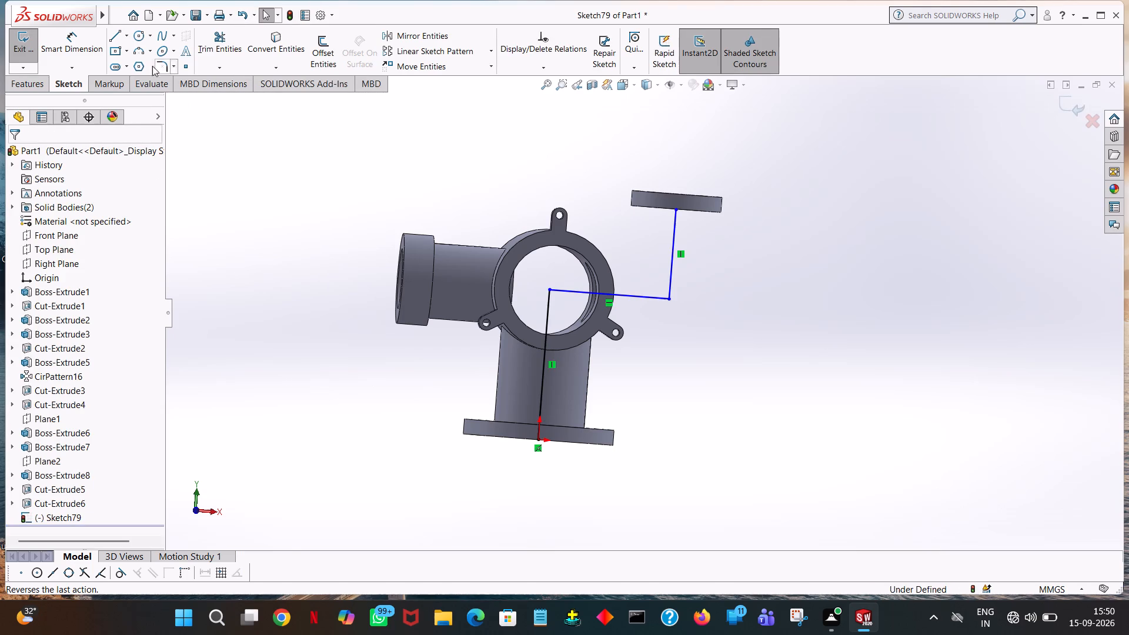
Add a 10 mm sketch fillet at the corner below the offset ring.
left_click(161, 65)
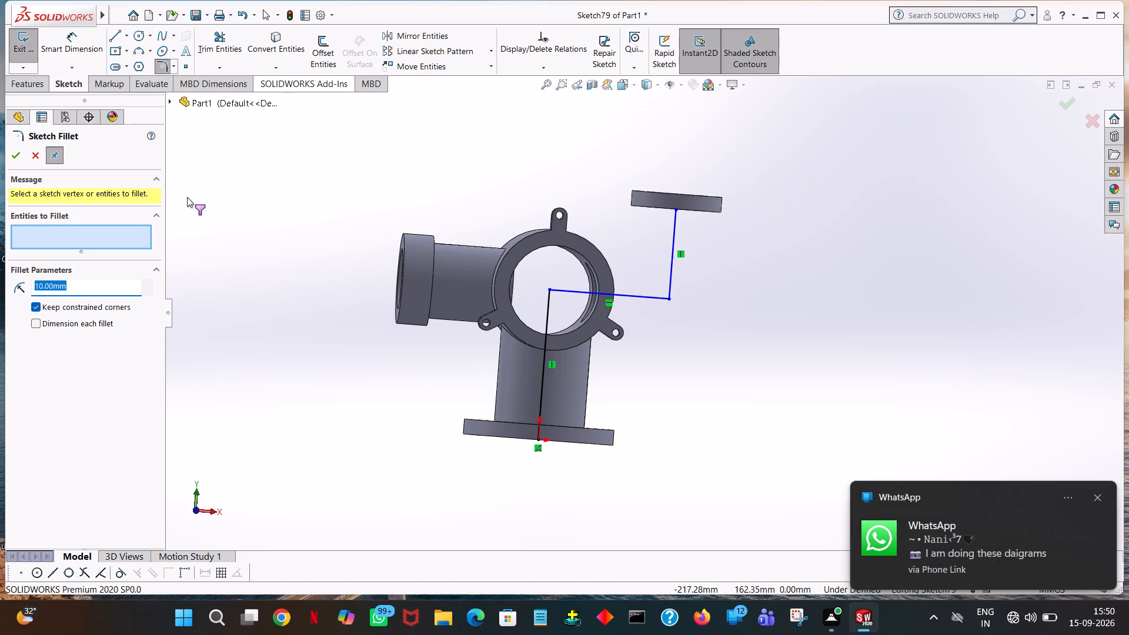
left_click(669, 299)
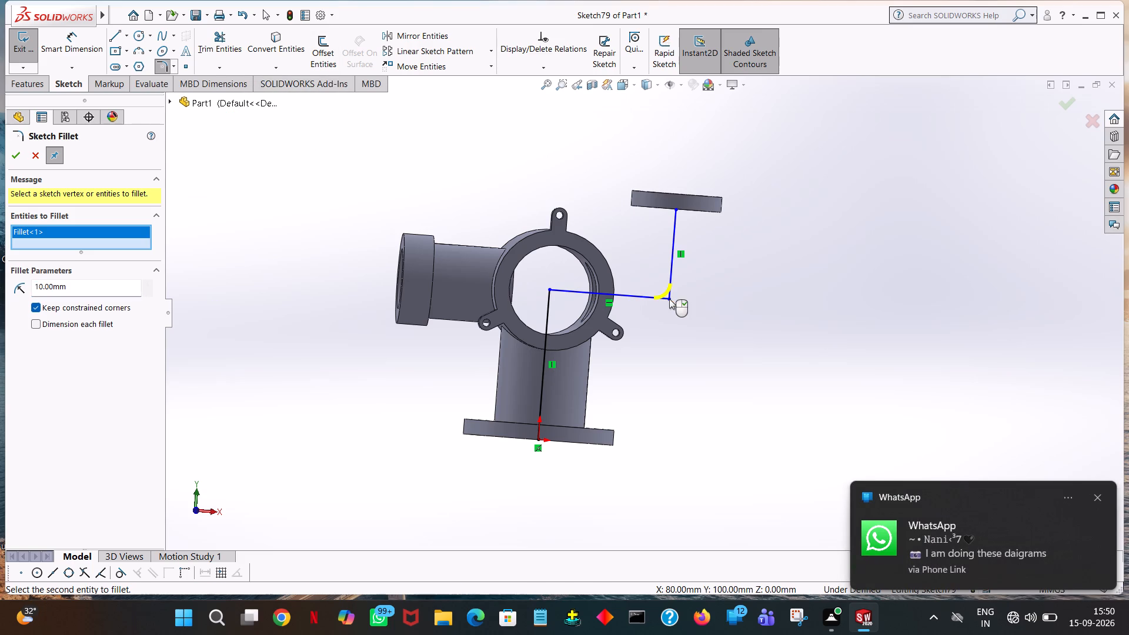
left_click(10, 159)
left_click(297, 162)
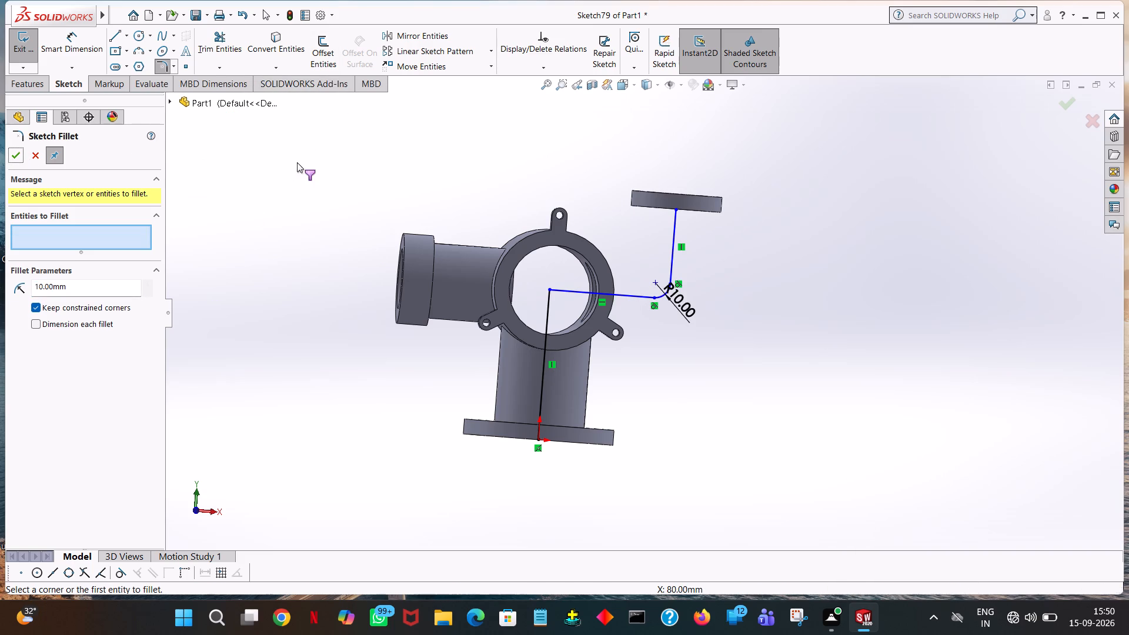
left_click(13, 164)
left_click(12, 158)
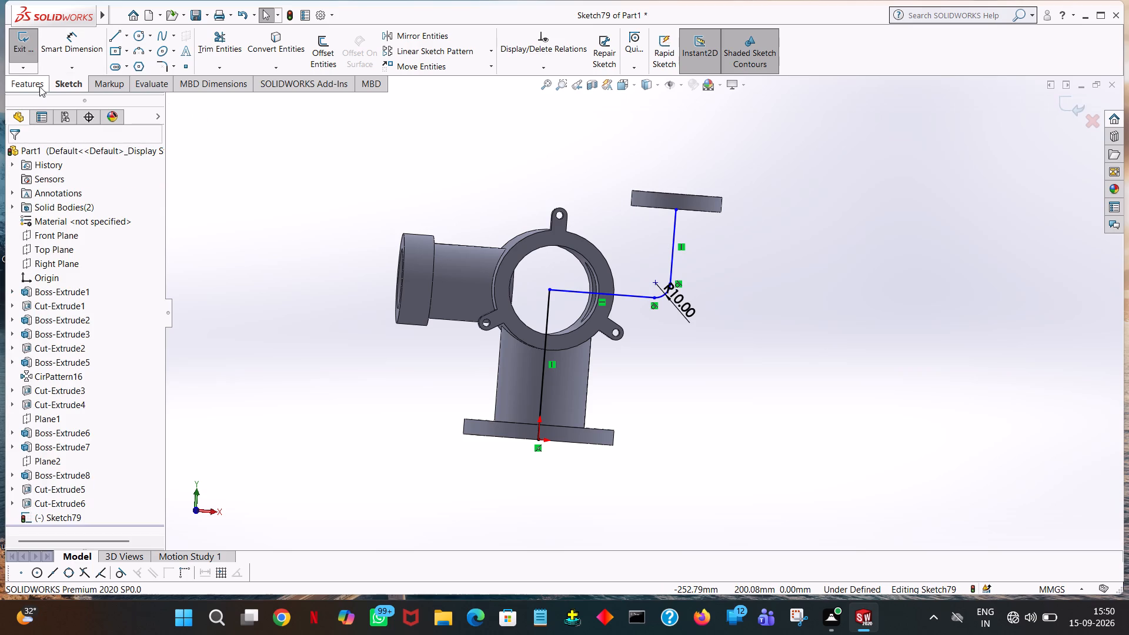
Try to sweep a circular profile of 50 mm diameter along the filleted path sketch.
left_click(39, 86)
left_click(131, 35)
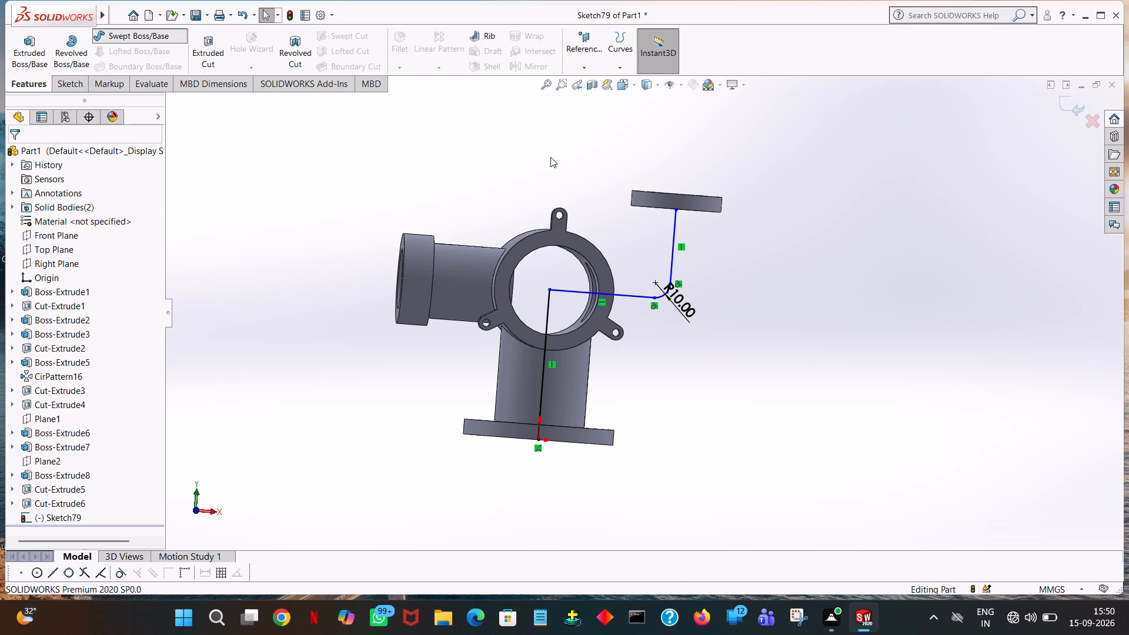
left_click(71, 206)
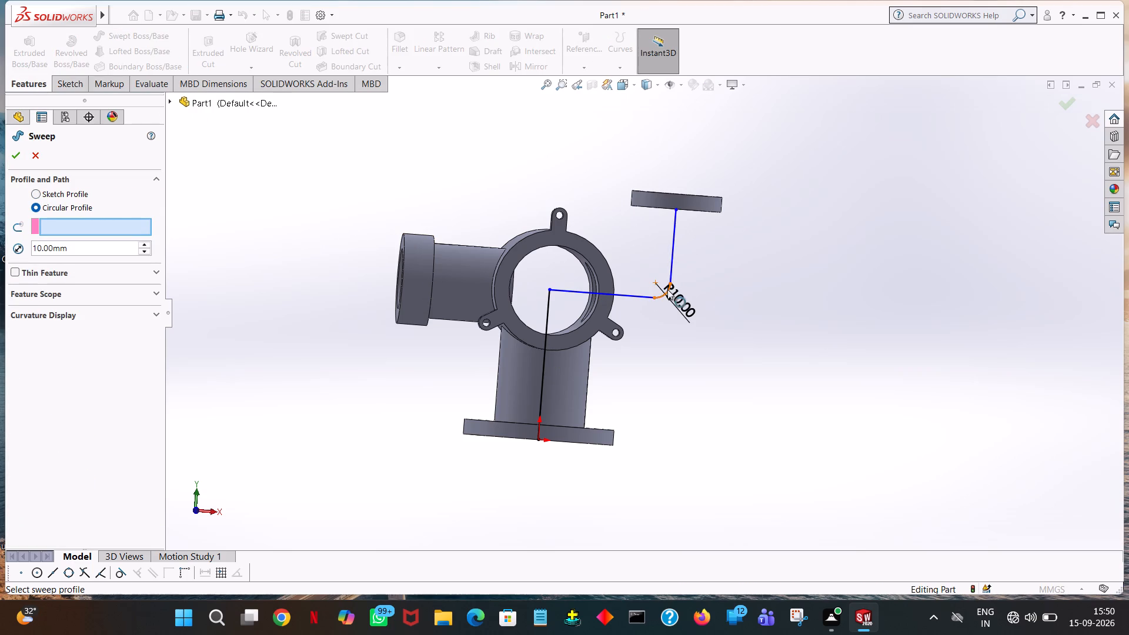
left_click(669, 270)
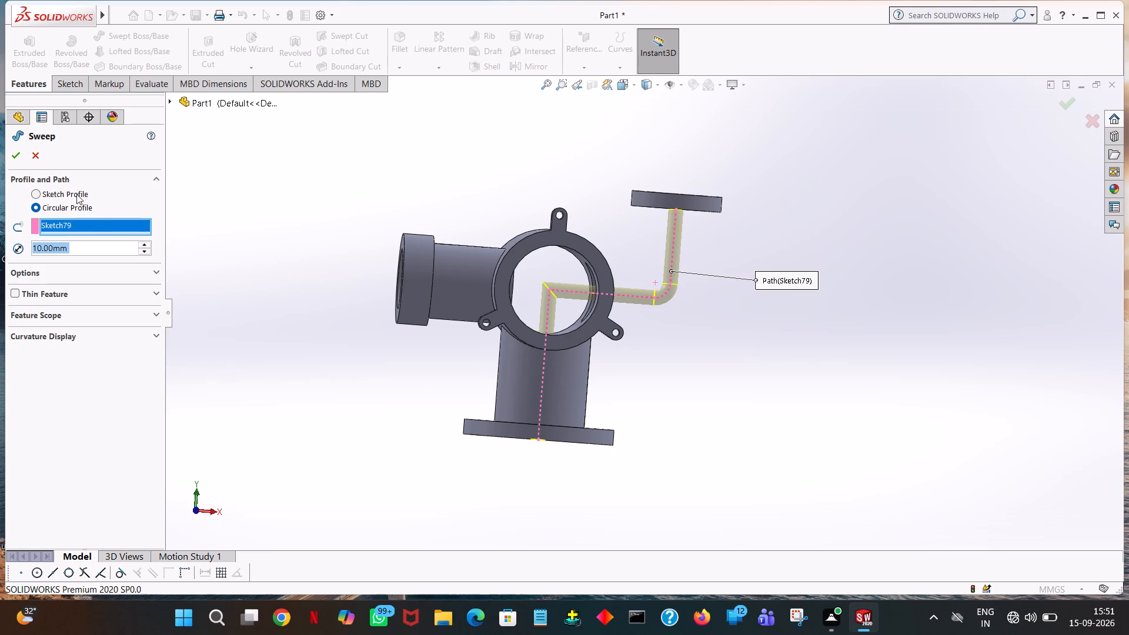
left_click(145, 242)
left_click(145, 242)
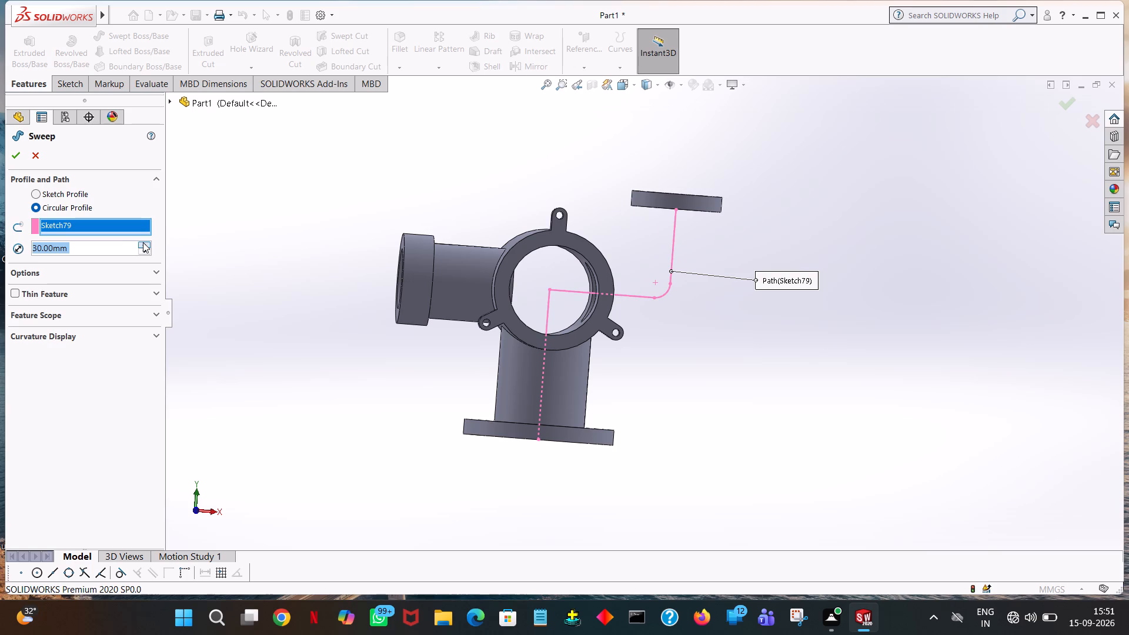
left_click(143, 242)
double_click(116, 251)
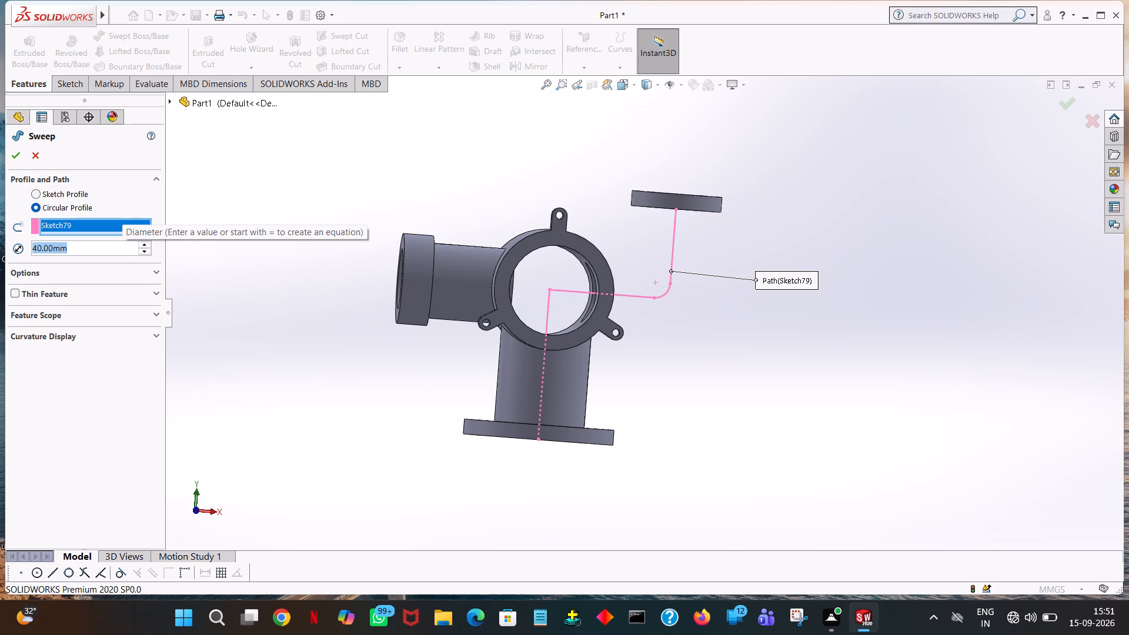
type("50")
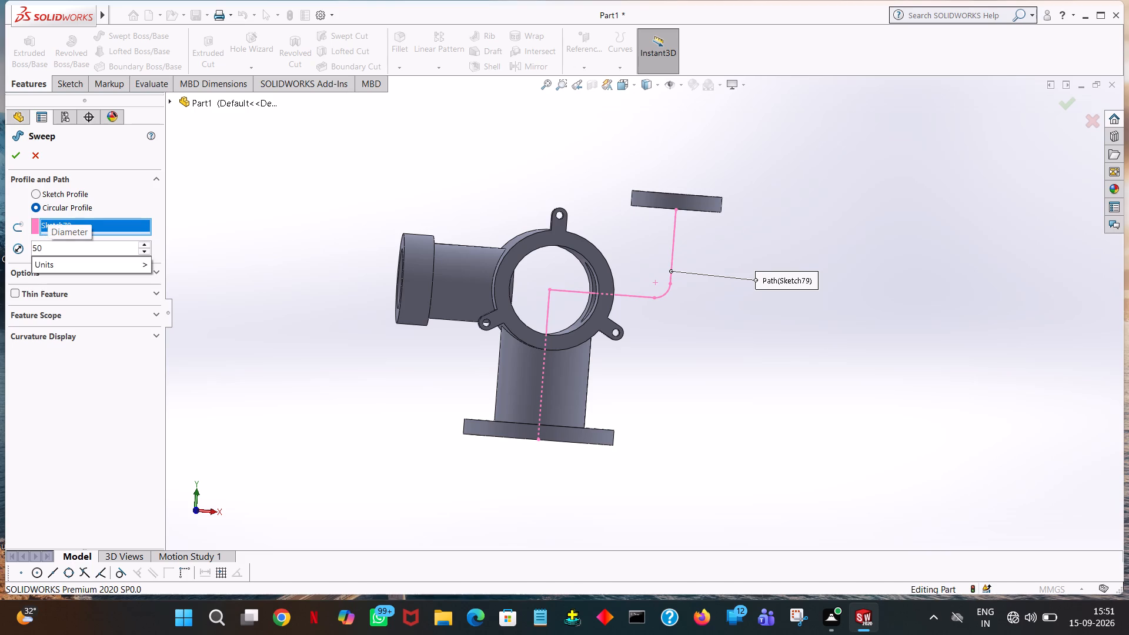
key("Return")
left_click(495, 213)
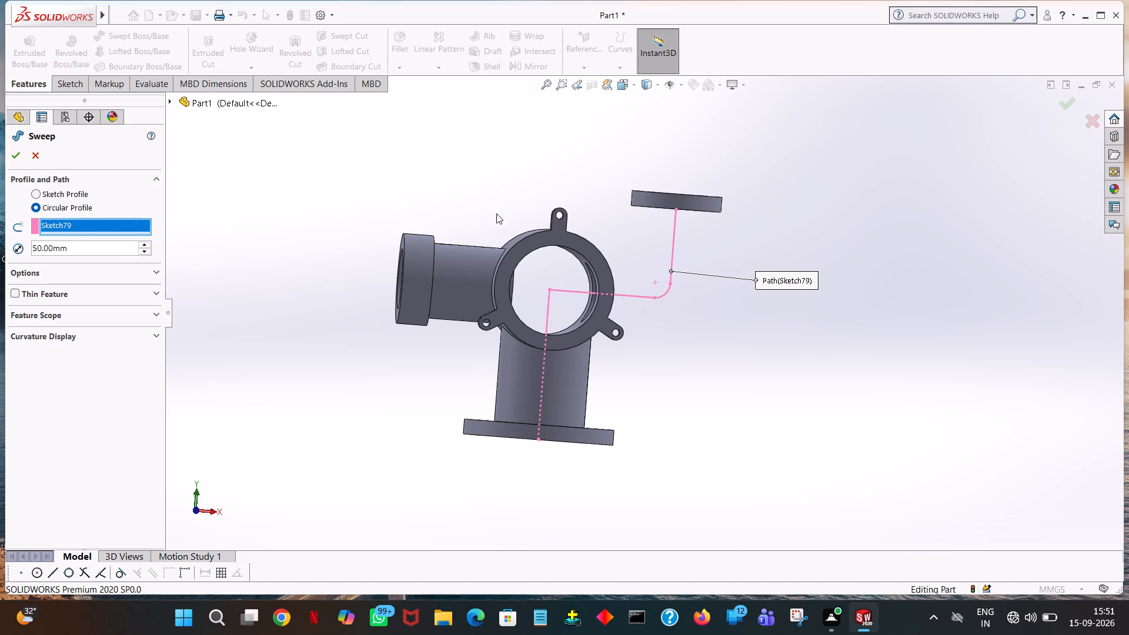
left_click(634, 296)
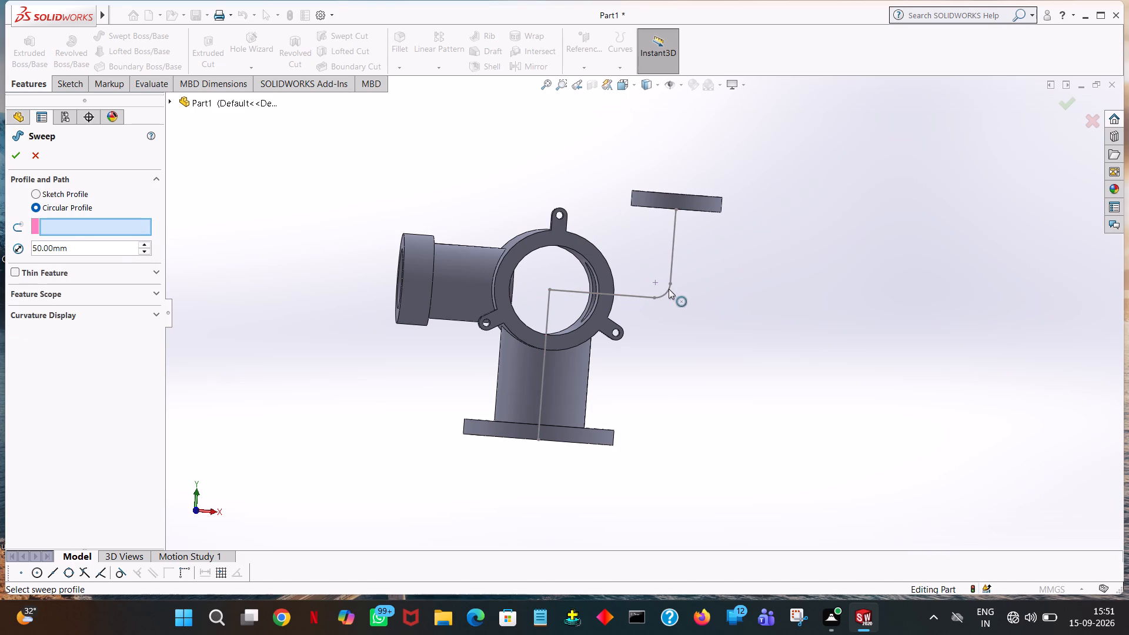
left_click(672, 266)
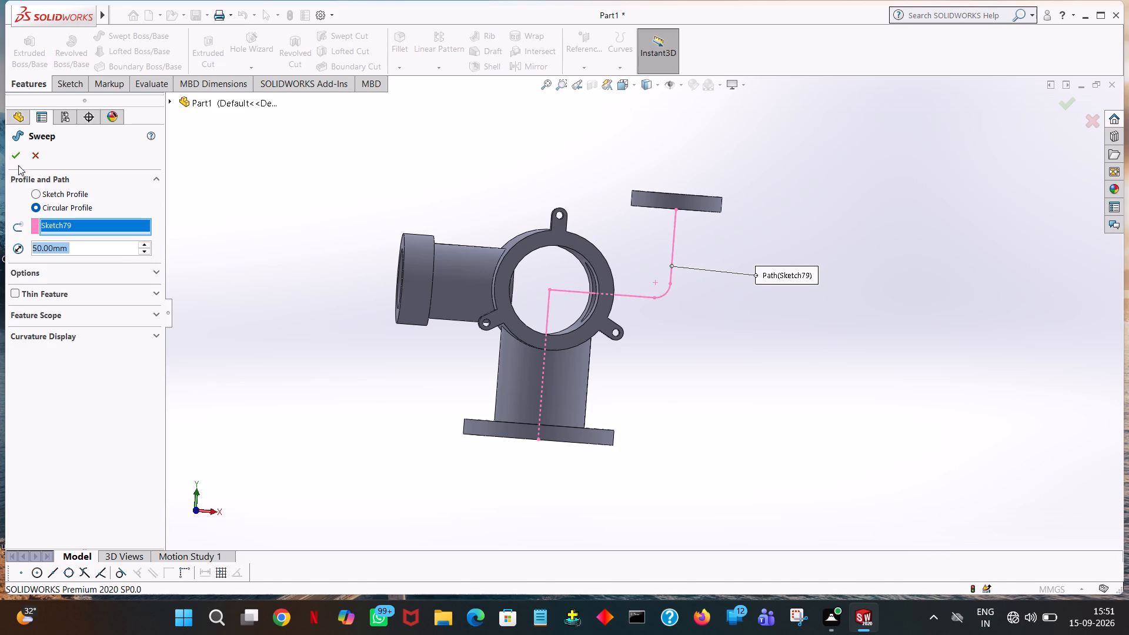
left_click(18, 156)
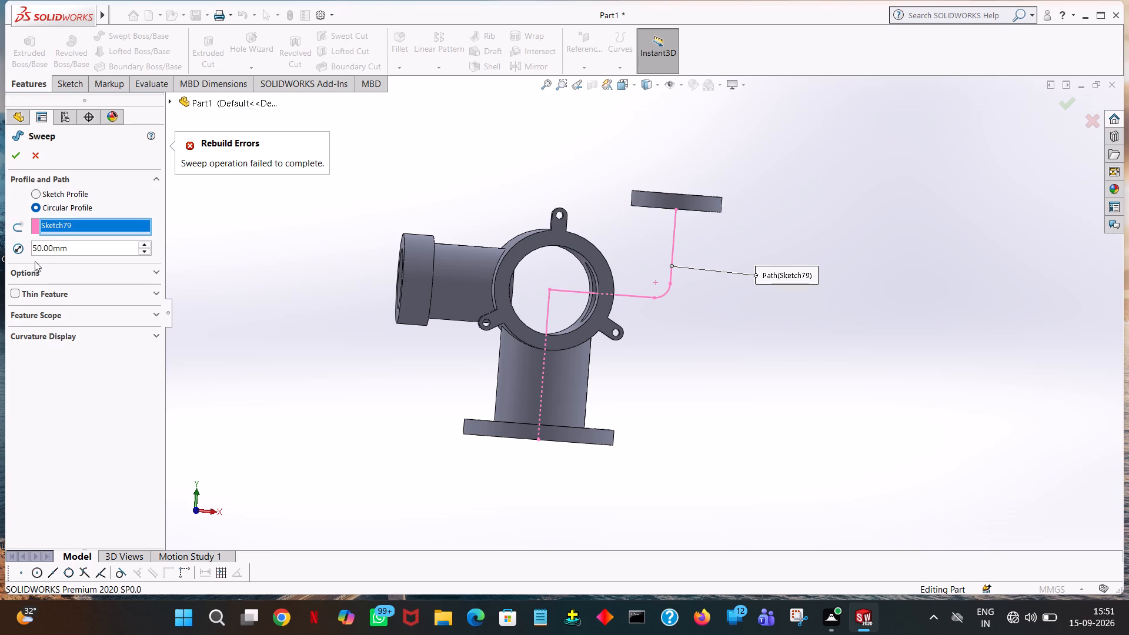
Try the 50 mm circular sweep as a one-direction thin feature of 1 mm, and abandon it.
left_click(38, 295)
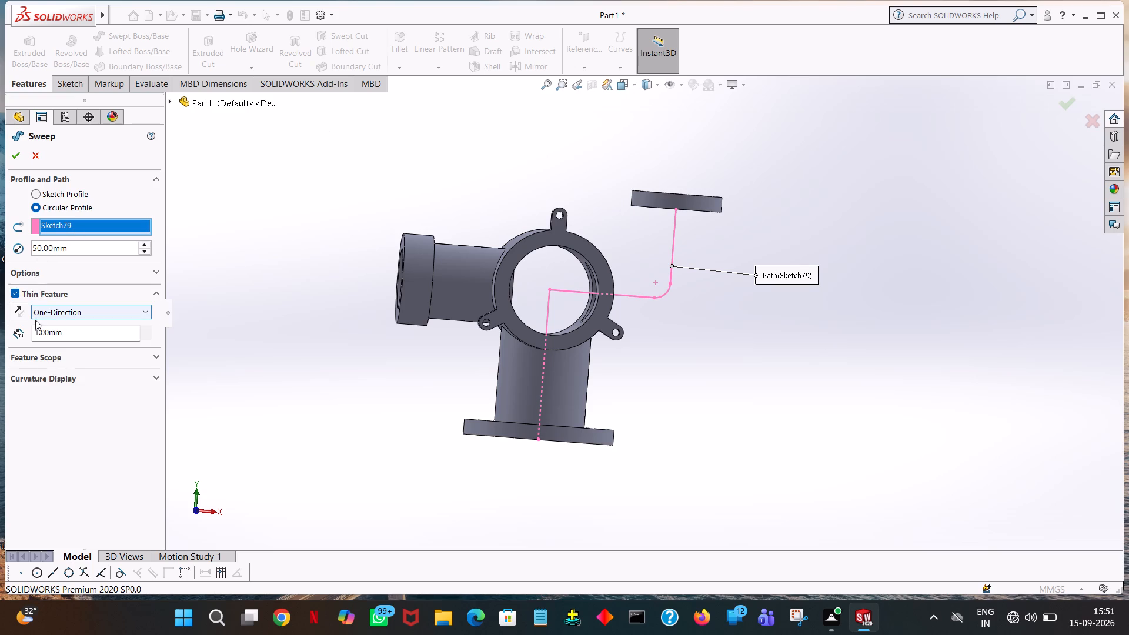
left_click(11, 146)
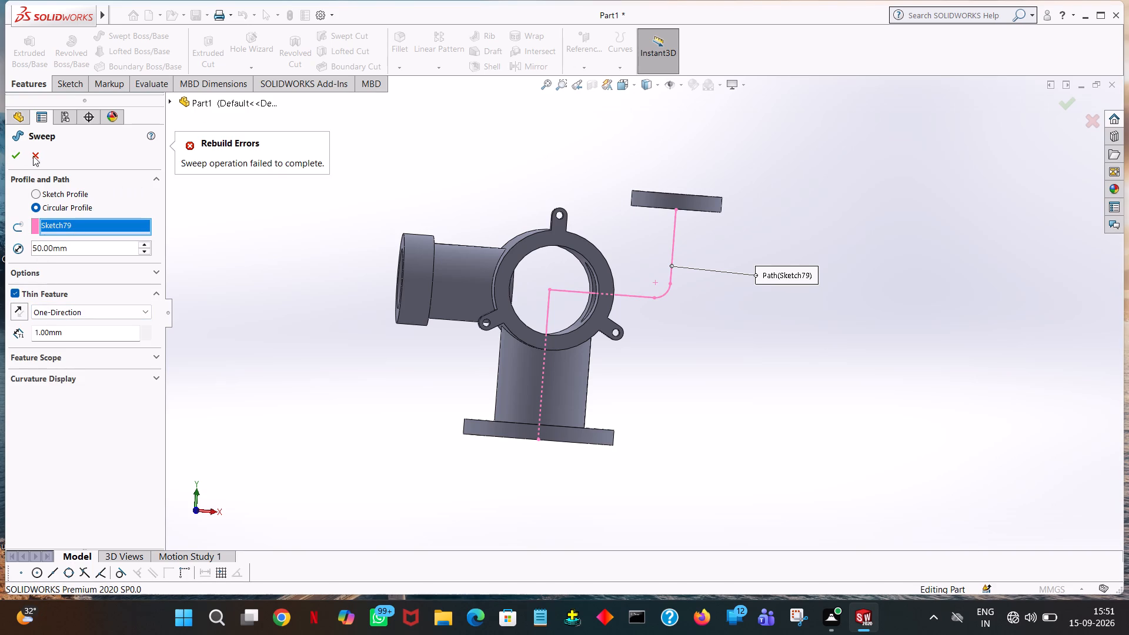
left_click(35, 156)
Return to editing the elbow path sketch and trim away the vertical line between the origin and the main body's centre.
left_click(243, 15)
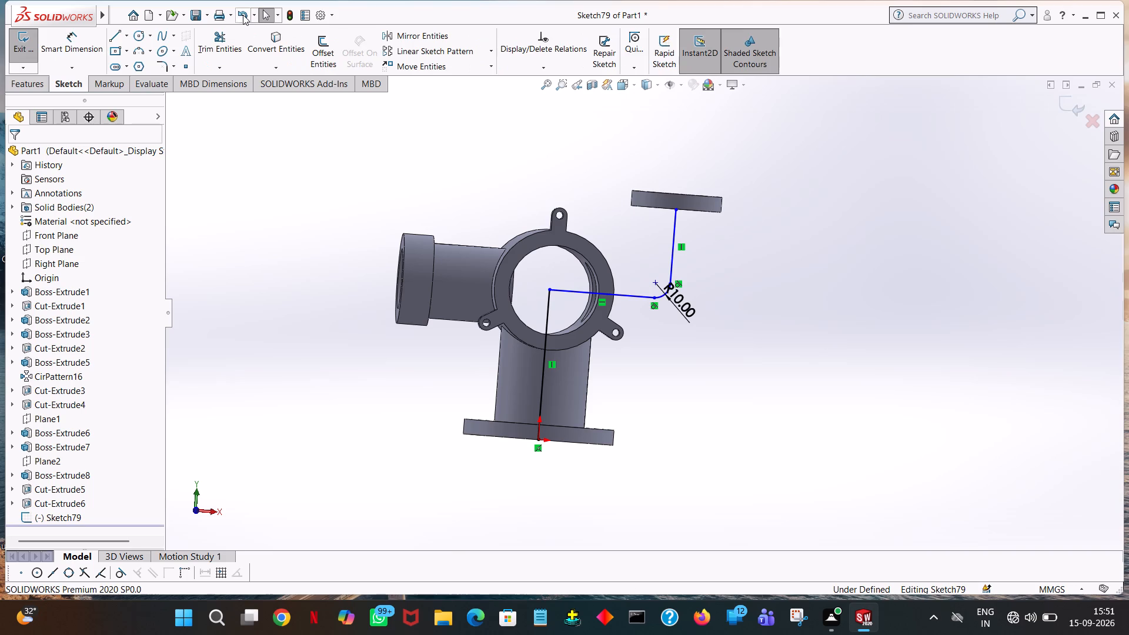
left_click(210, 51)
left_click(546, 320)
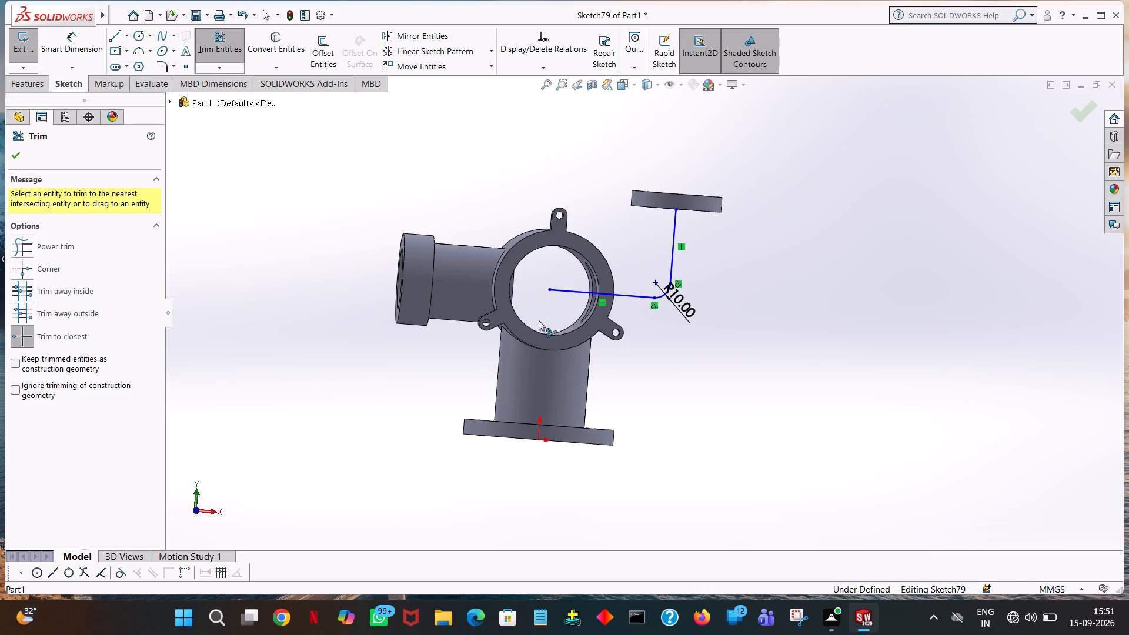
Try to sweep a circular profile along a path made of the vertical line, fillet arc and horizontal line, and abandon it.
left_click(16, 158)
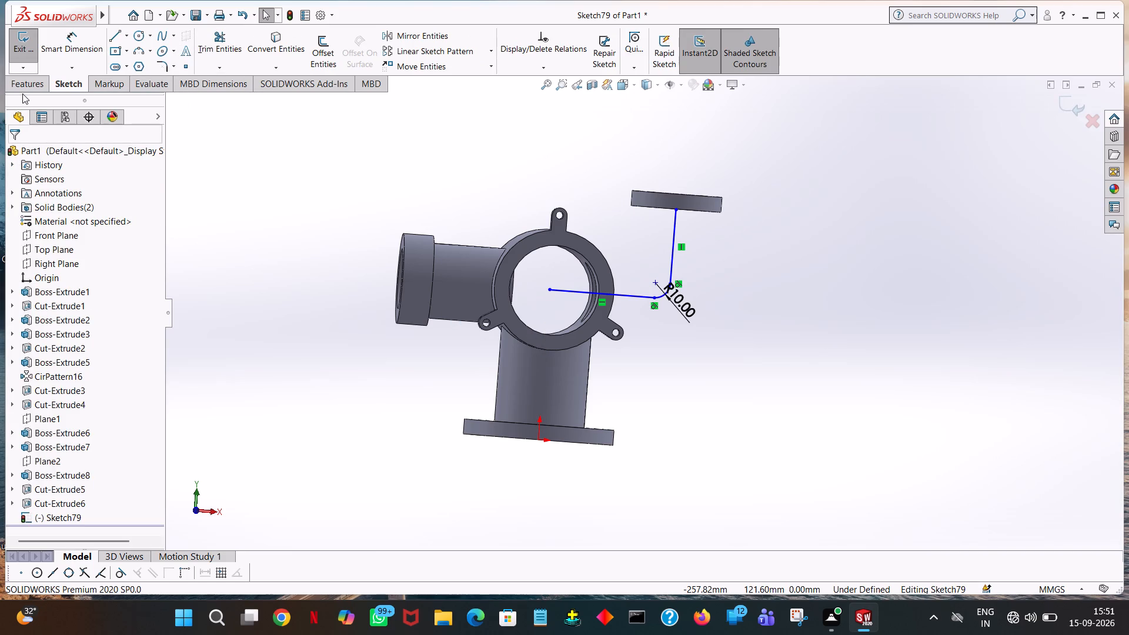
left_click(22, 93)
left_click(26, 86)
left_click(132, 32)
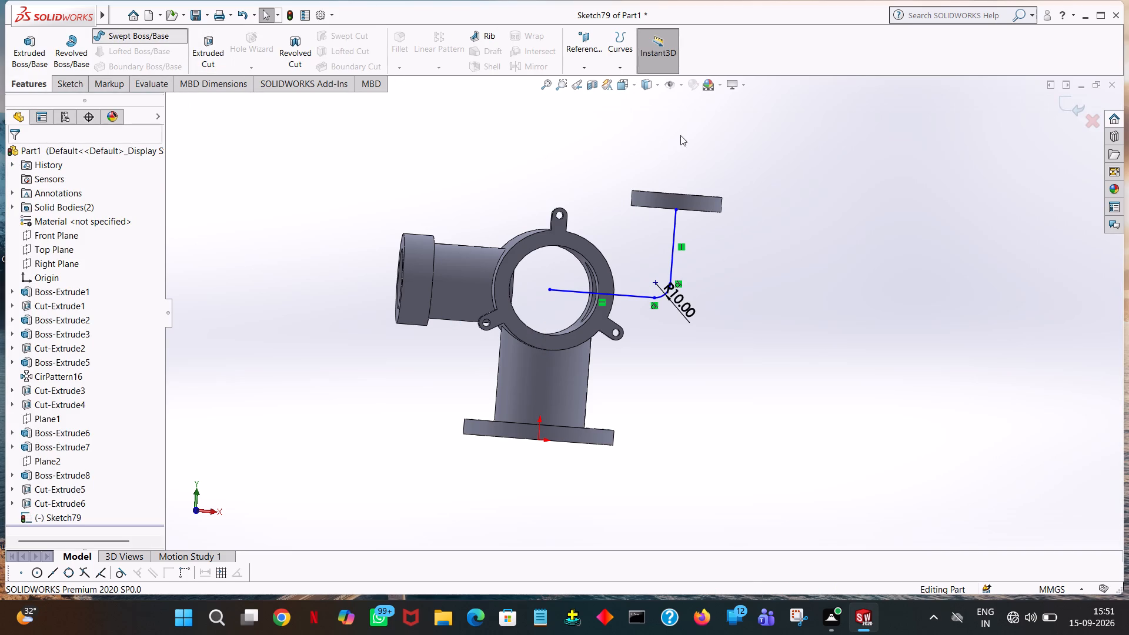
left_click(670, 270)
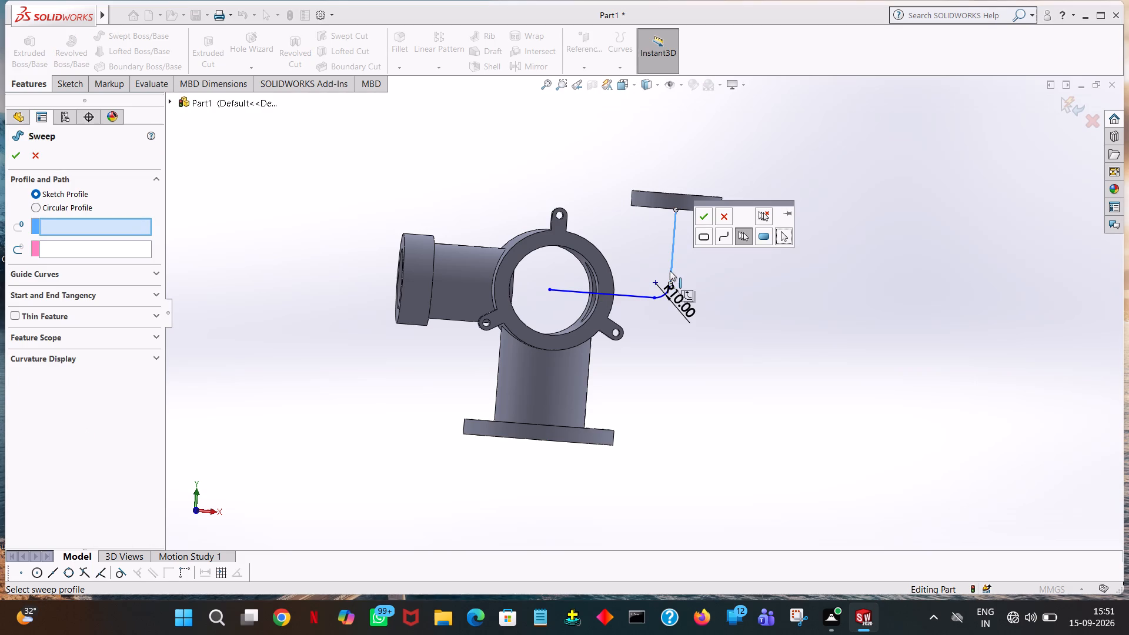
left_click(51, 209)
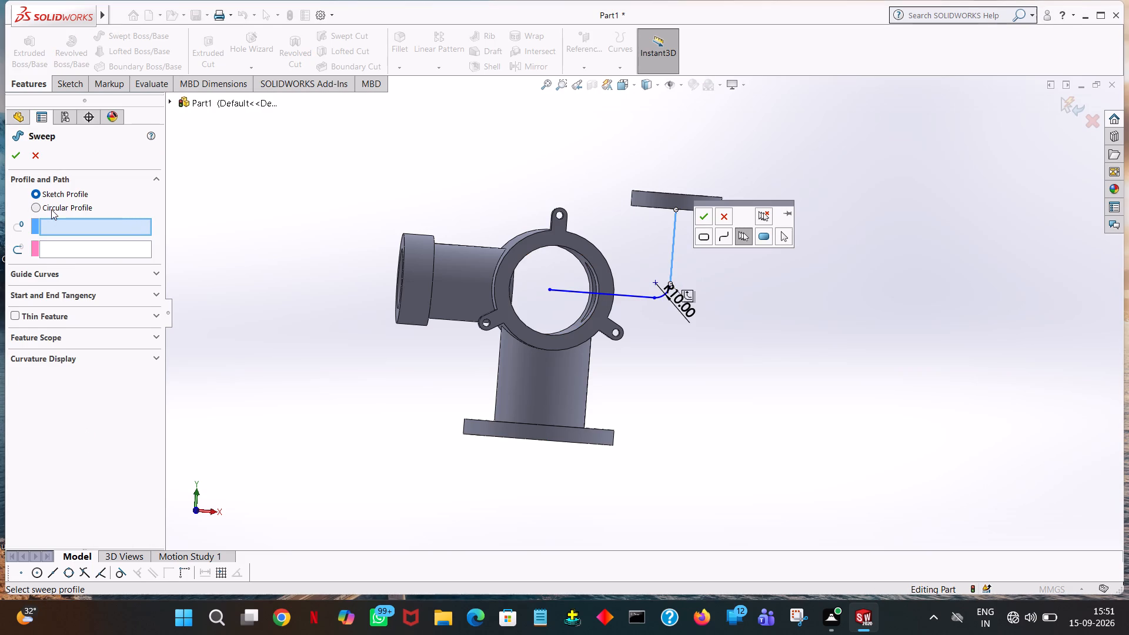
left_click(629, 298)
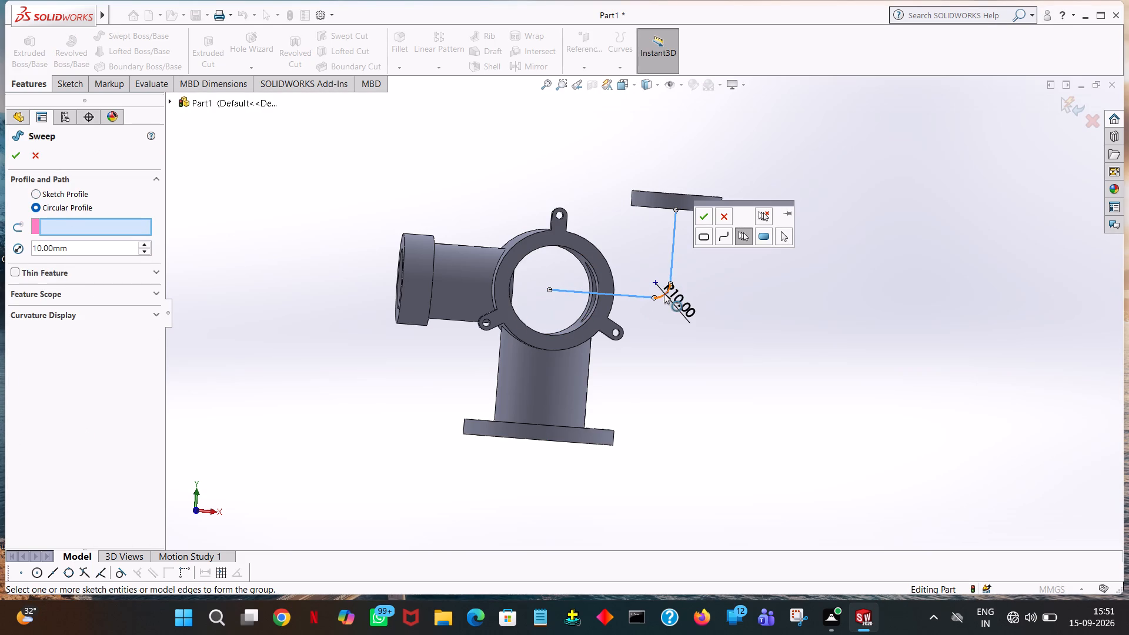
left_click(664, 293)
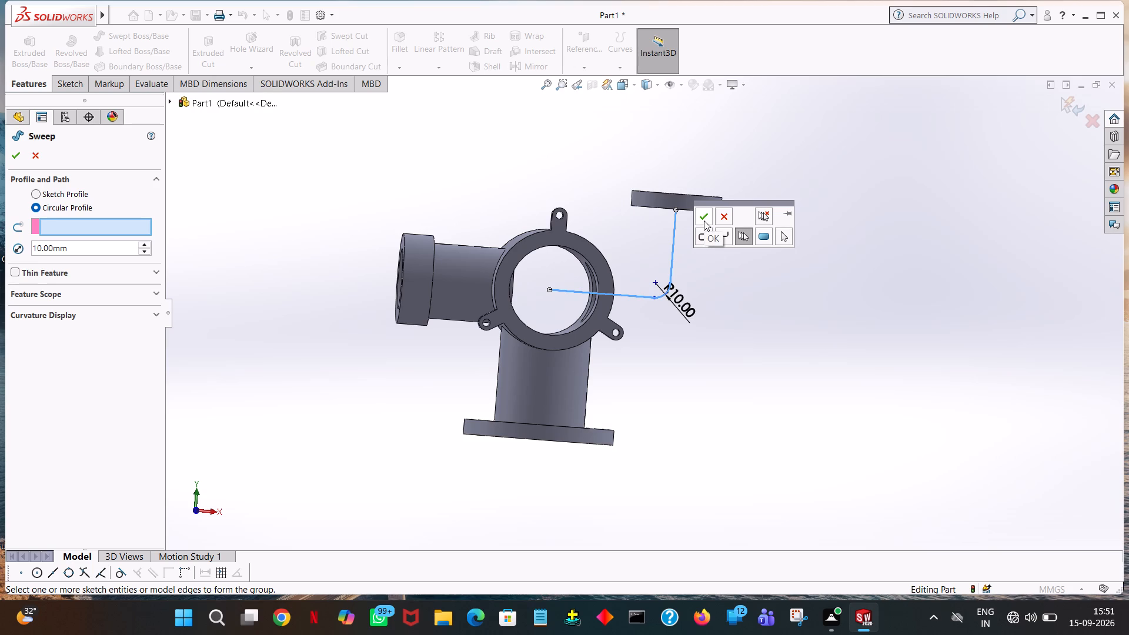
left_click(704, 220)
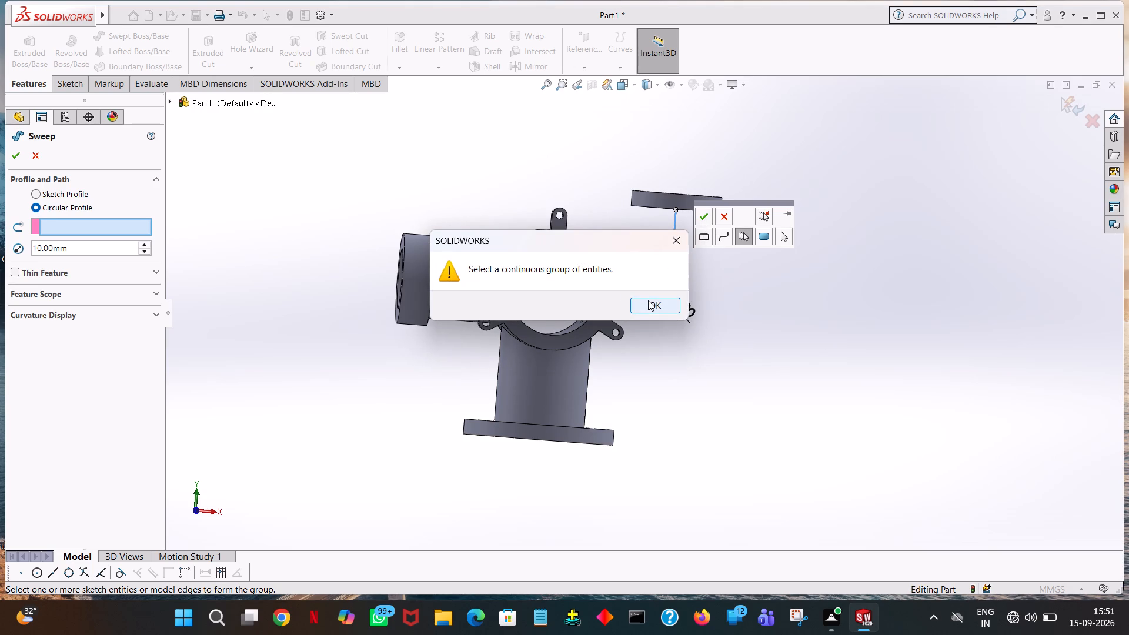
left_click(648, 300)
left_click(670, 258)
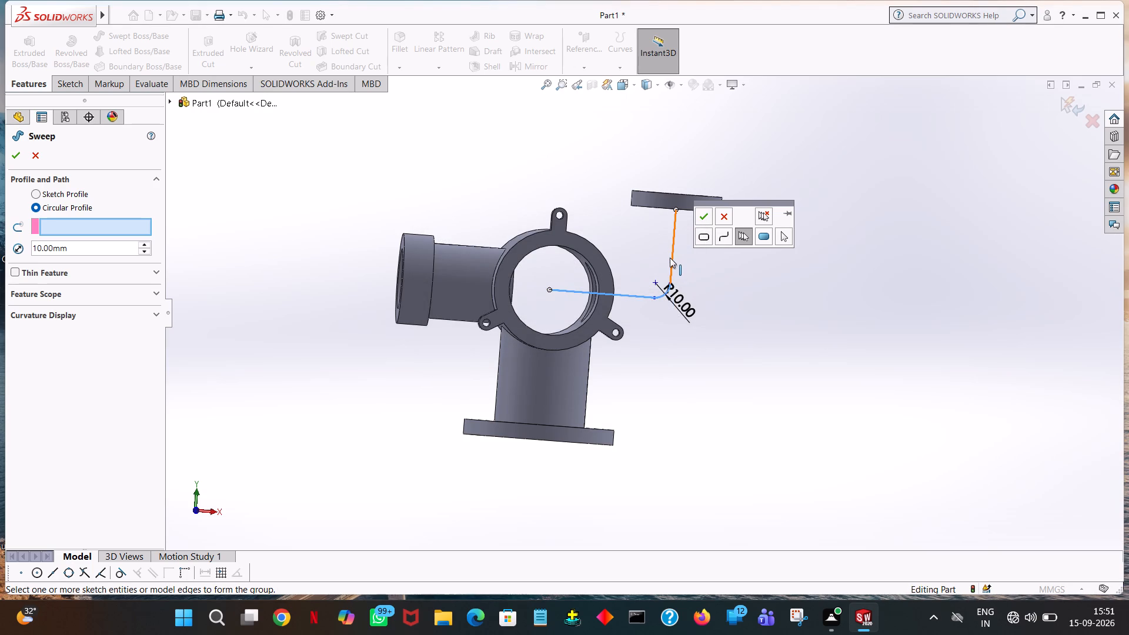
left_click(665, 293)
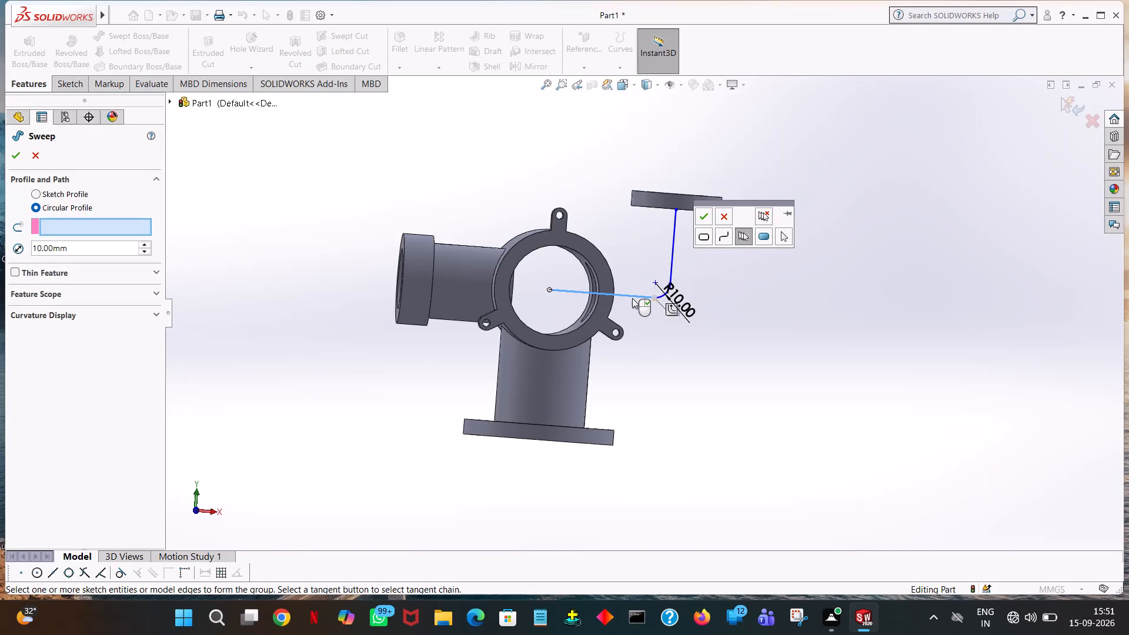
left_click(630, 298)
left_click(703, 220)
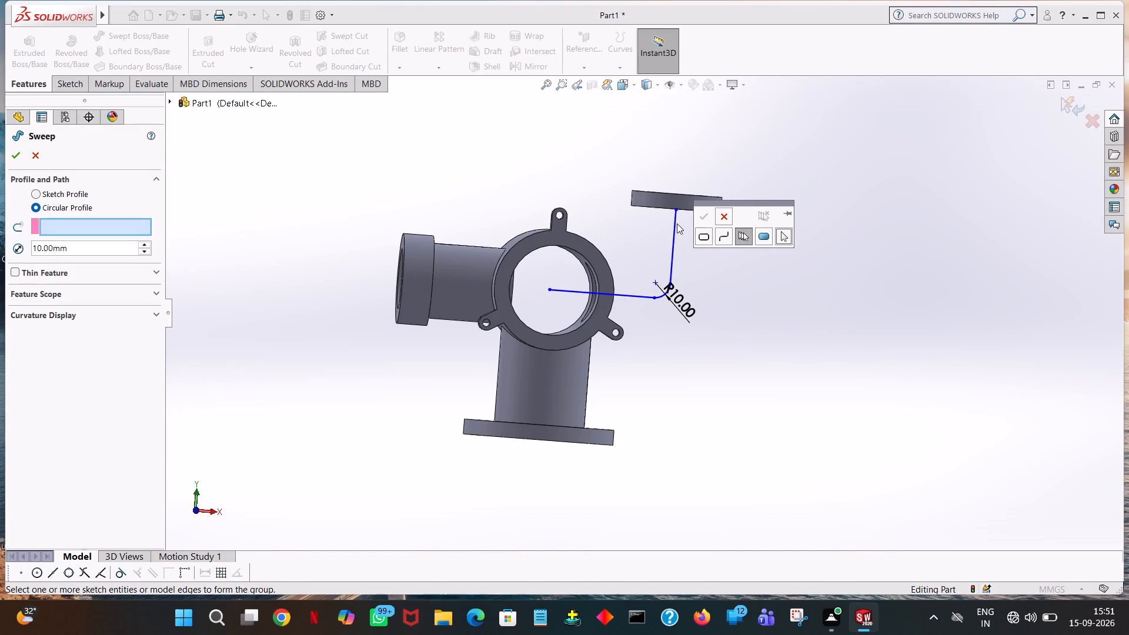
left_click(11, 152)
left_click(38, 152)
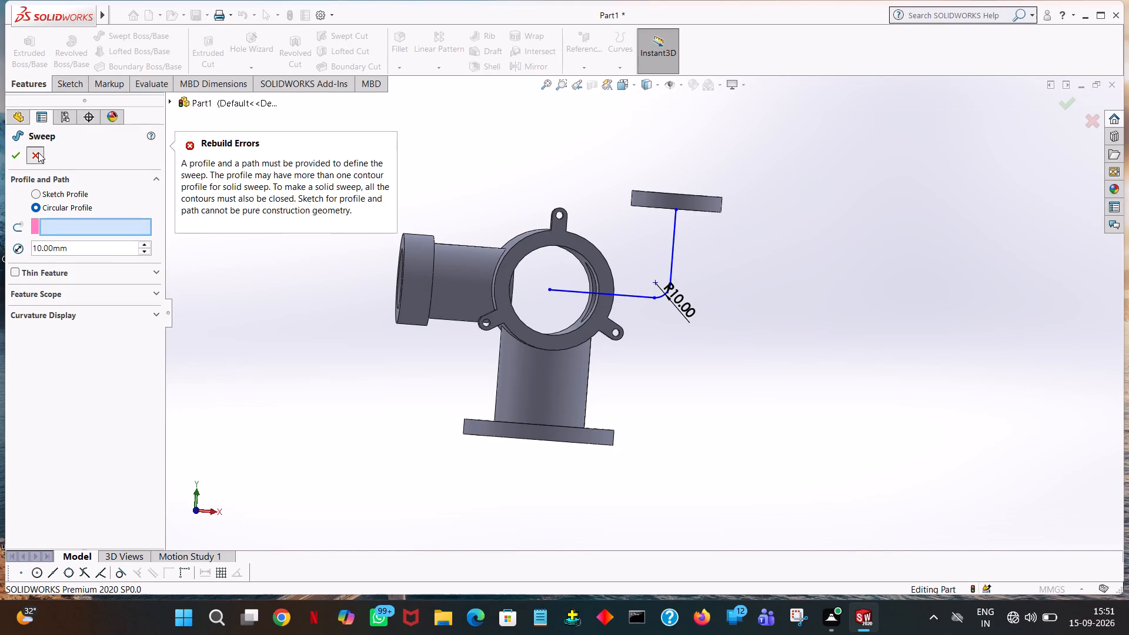
Undo the line trim and the corner fillet in the elbow path sketch.
left_click(249, 18)
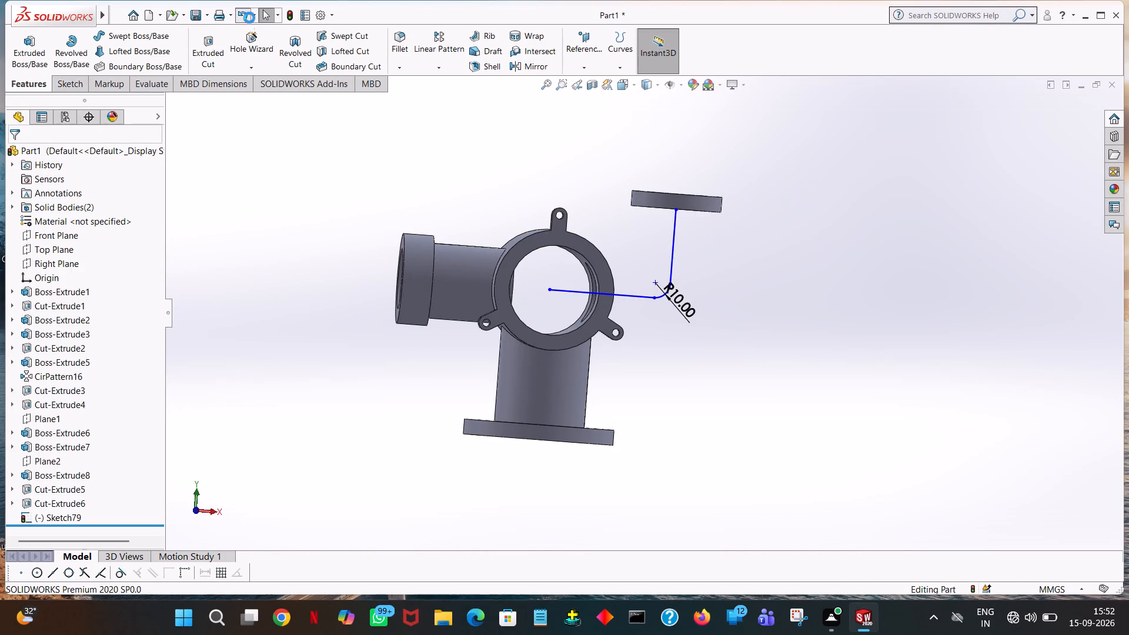
left_click(249, 18)
left_click(249, 18)
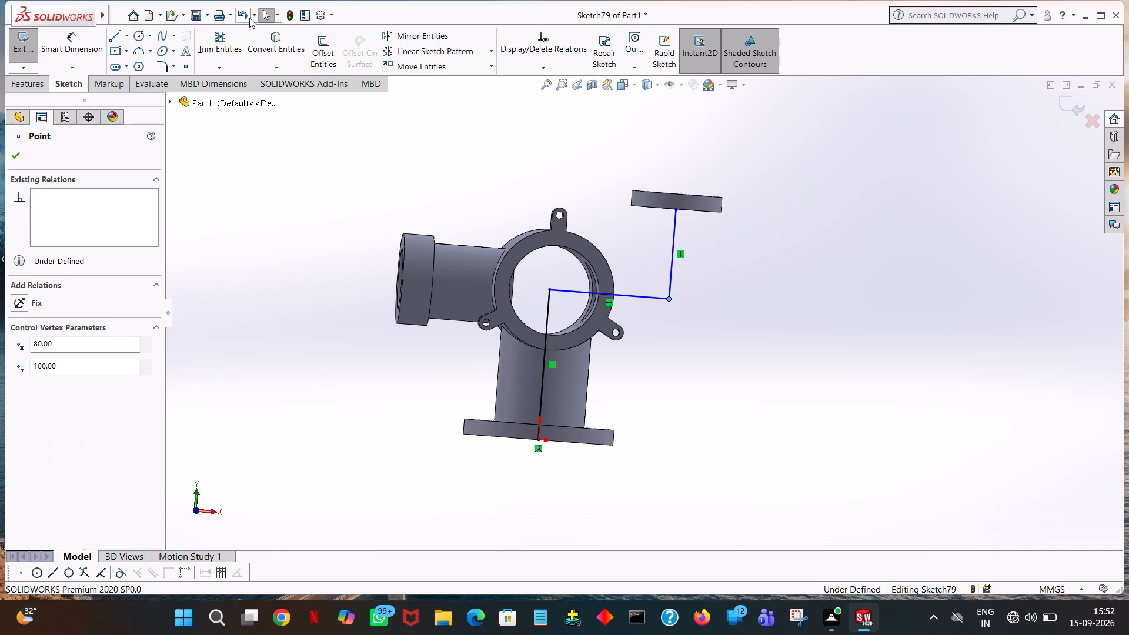
left_click(18, 149)
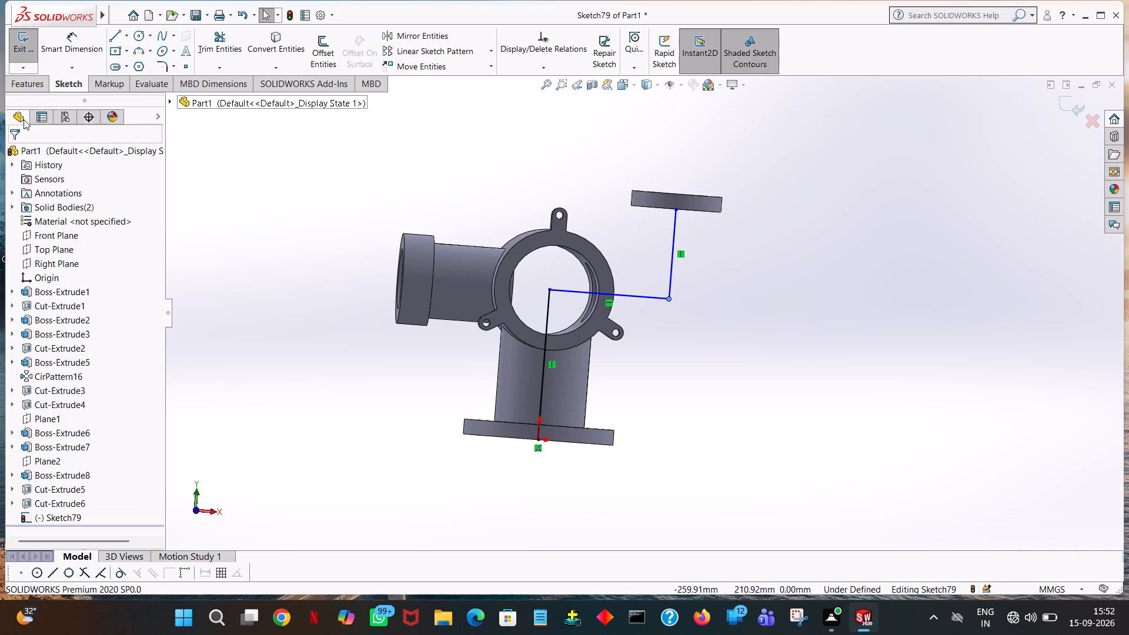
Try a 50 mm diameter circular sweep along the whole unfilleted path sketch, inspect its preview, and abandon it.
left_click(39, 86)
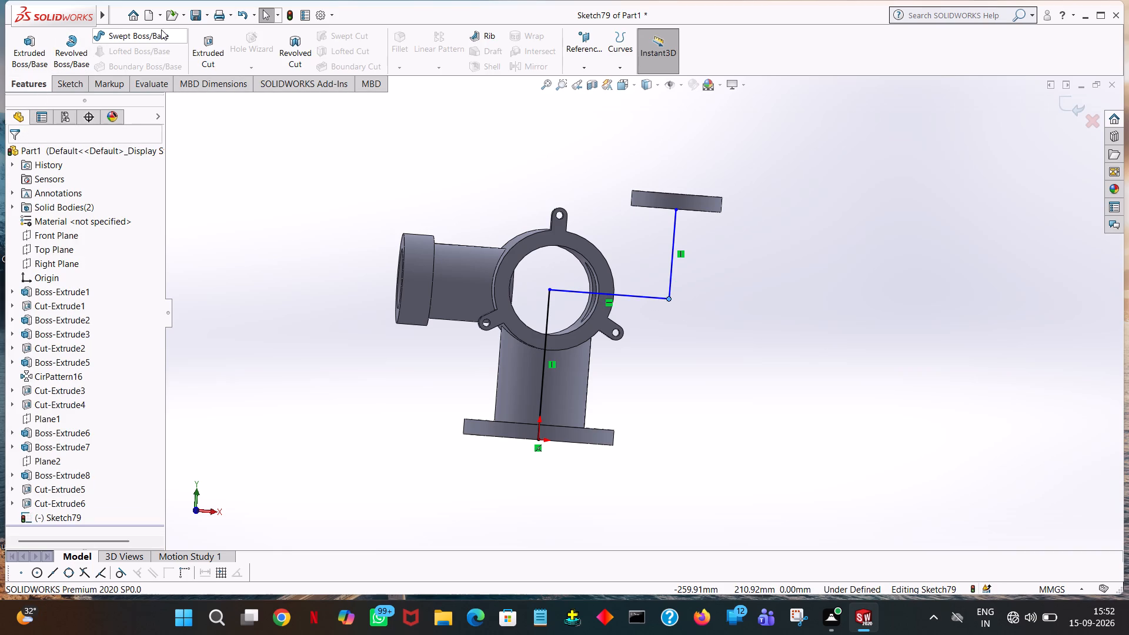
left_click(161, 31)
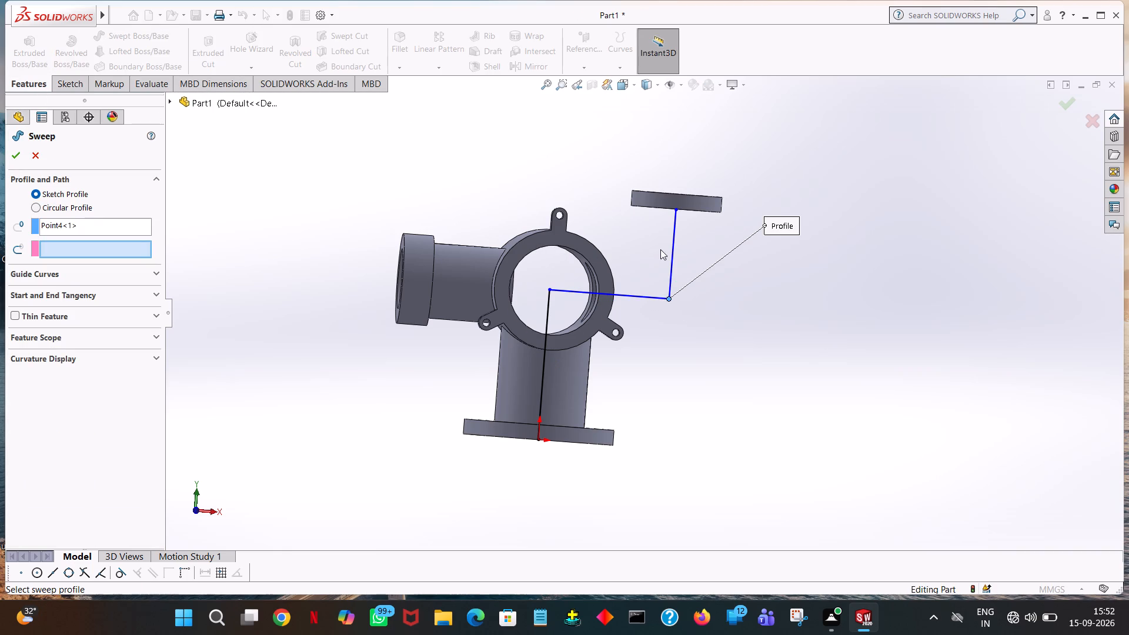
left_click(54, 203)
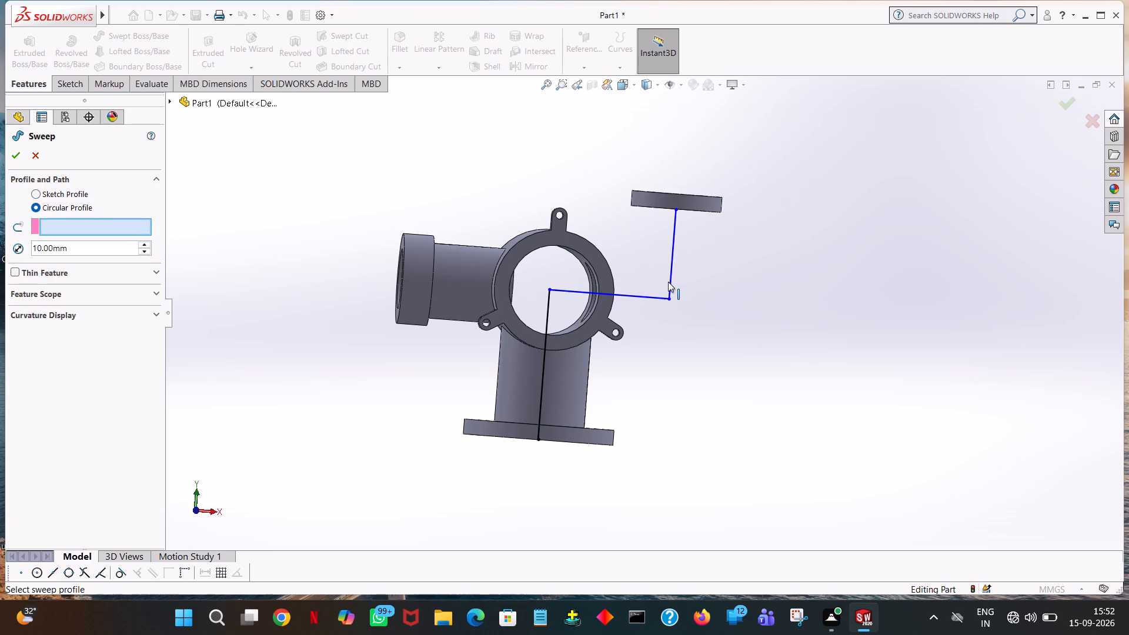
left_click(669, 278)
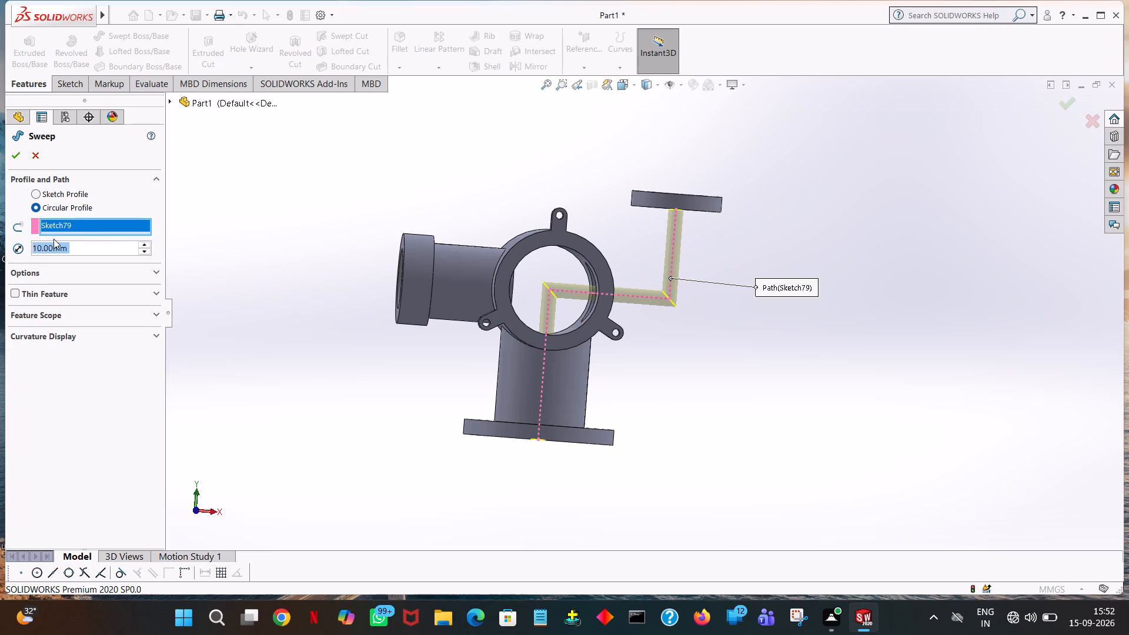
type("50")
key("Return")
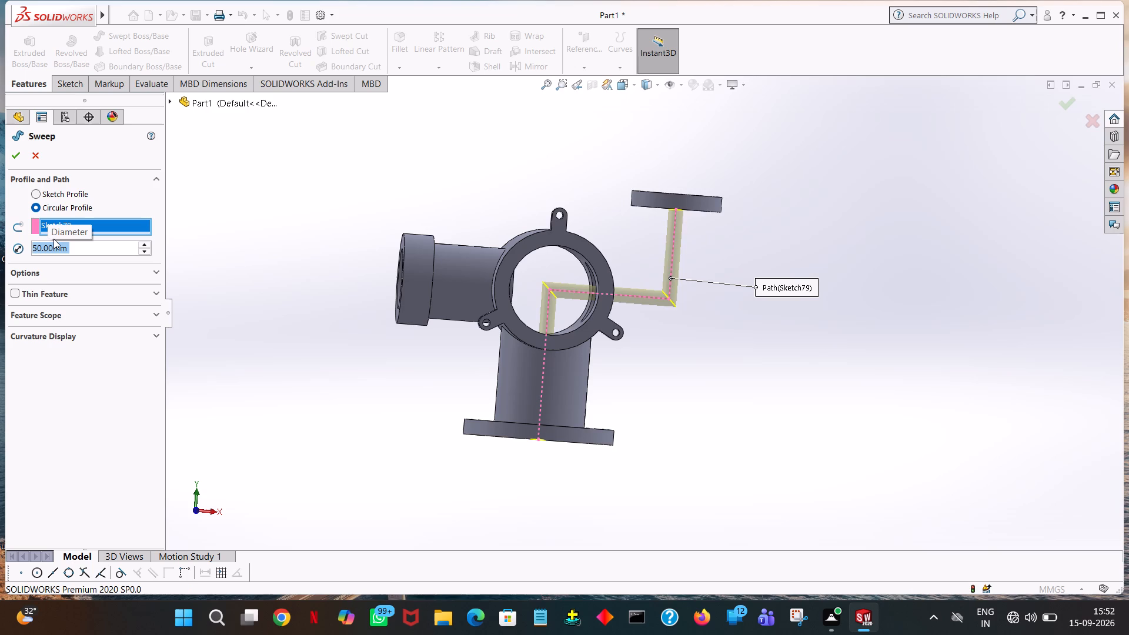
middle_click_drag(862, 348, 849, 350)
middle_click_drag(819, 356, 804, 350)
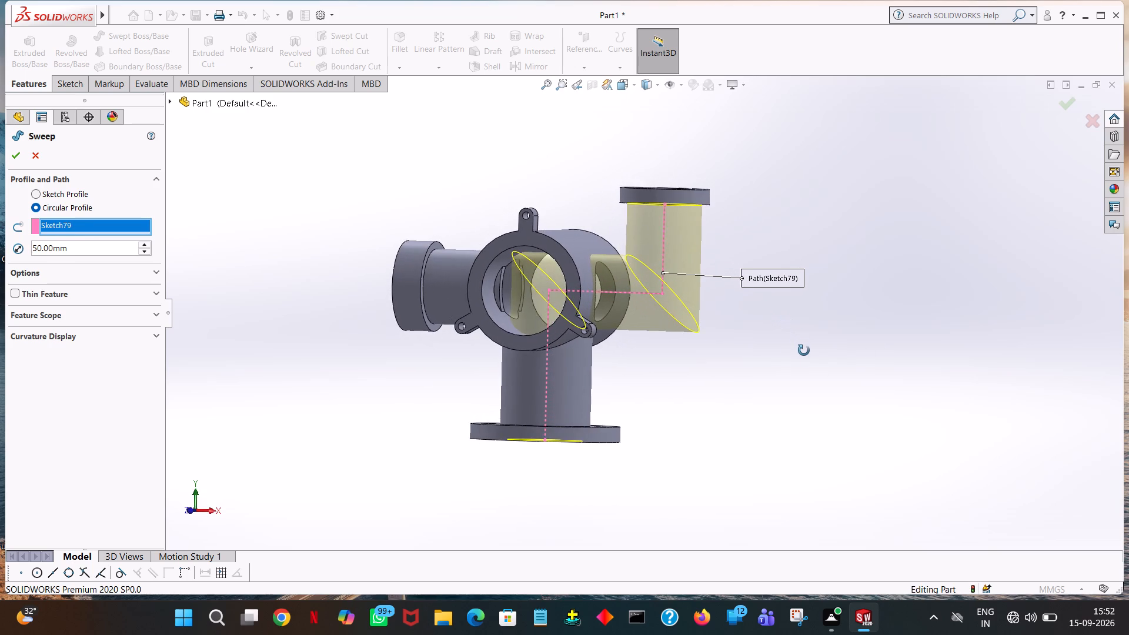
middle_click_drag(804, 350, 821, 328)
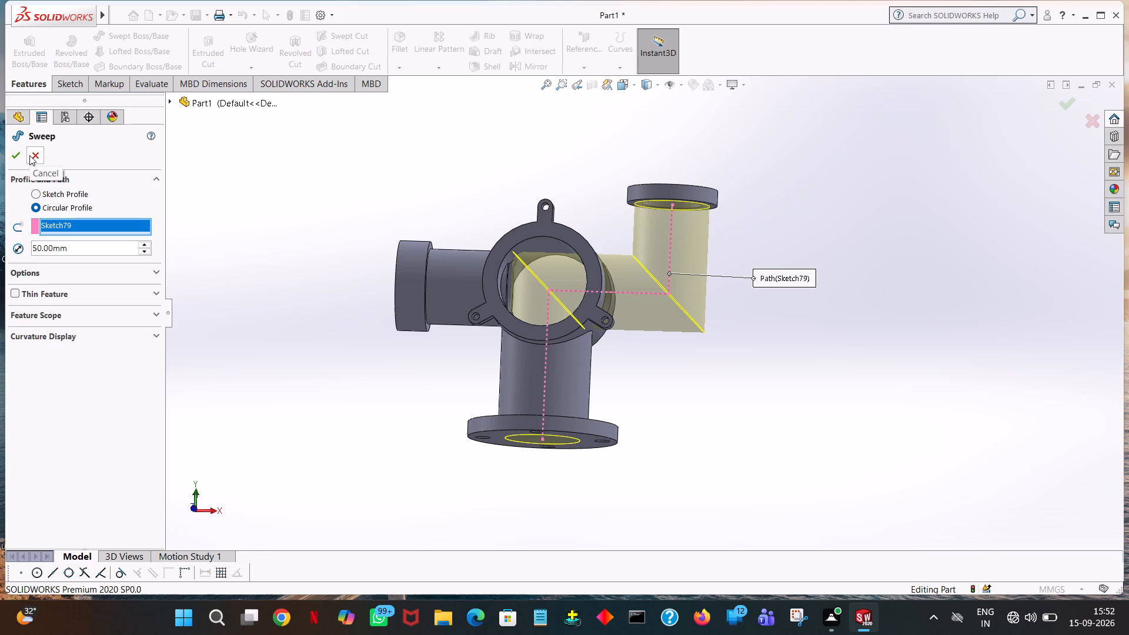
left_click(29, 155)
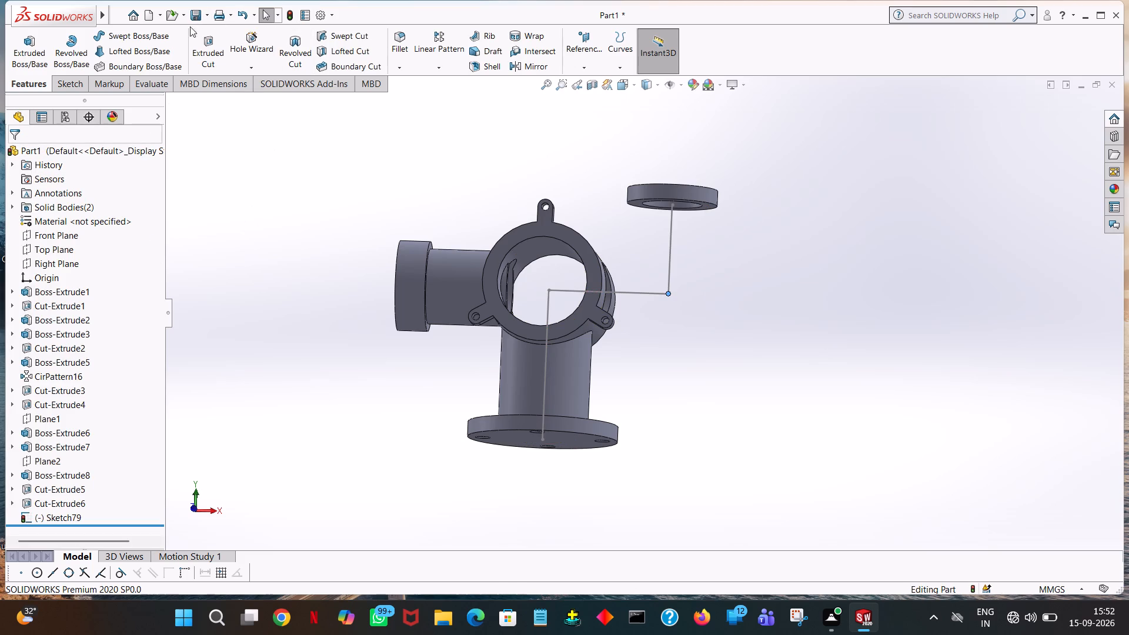
Return to editing the path sketch and trim away the line from the origin and the horizontal line, keeping the vertical under the offset ring.
left_click(243, 15)
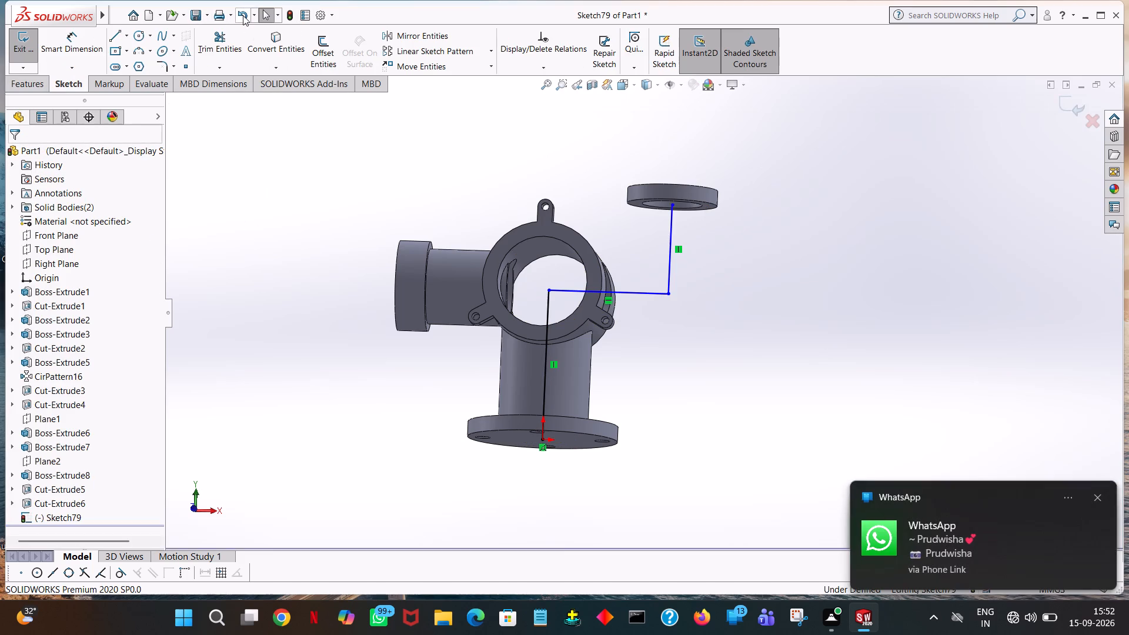
left_click(216, 38)
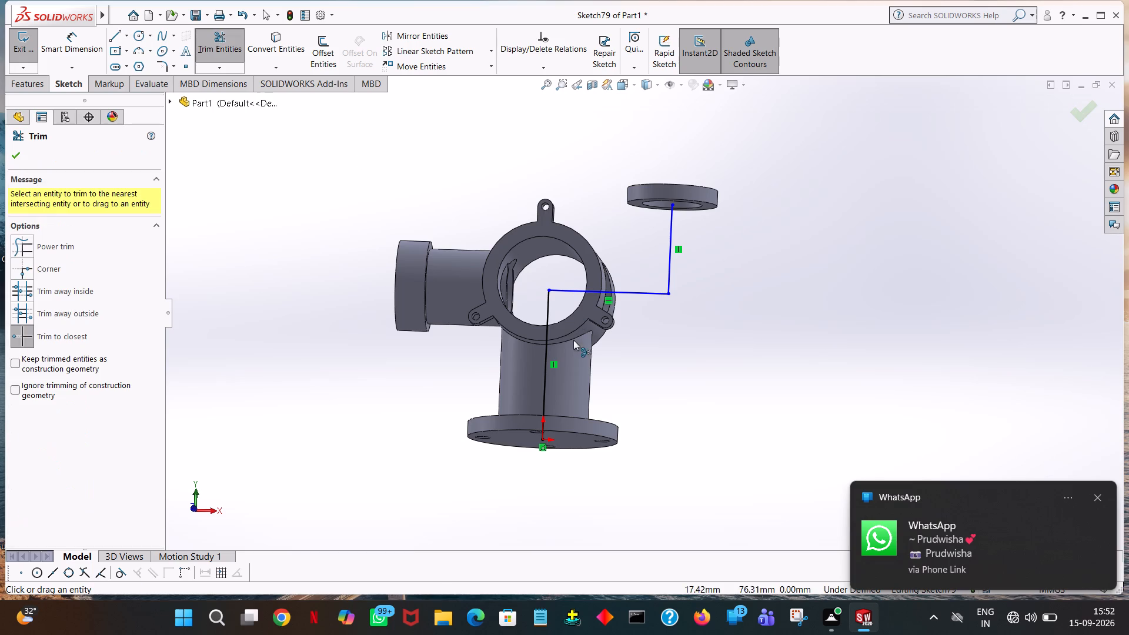
left_click(546, 307)
left_click(563, 290)
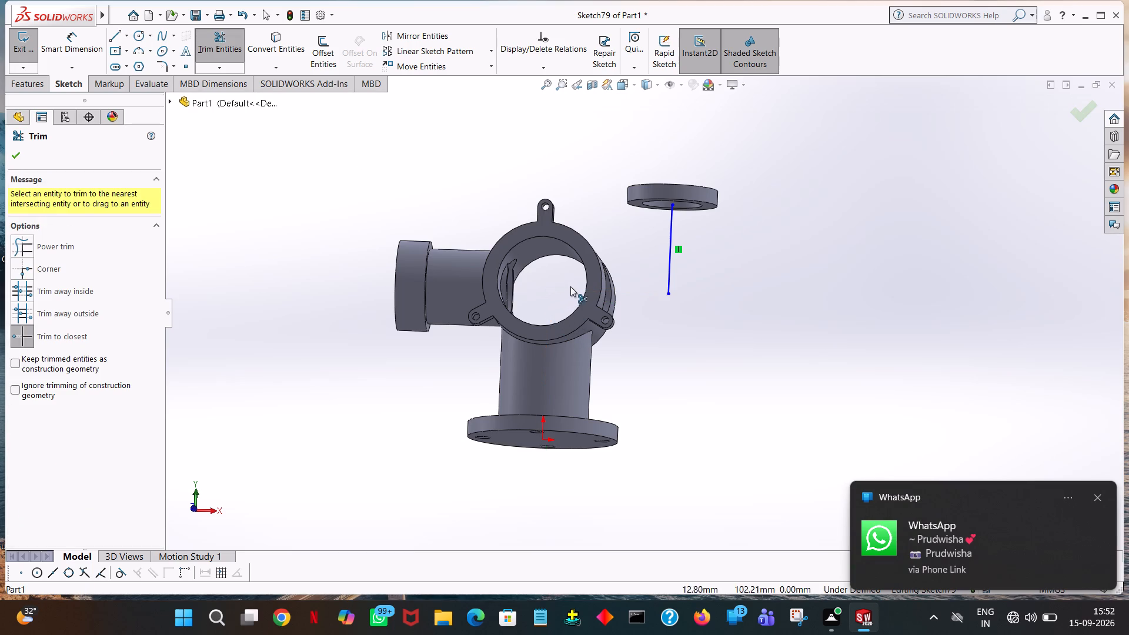
left_click(9, 156)
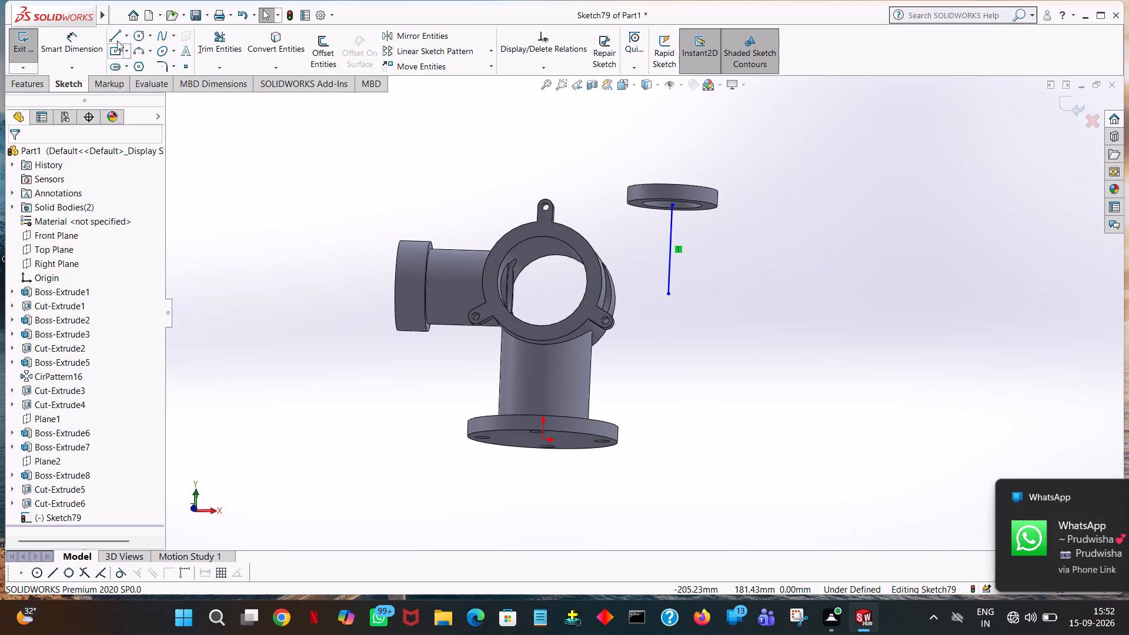
Sweep a circular profile of 50 mm diameter along the vertical line beneath the offset ring.
left_click(32, 85)
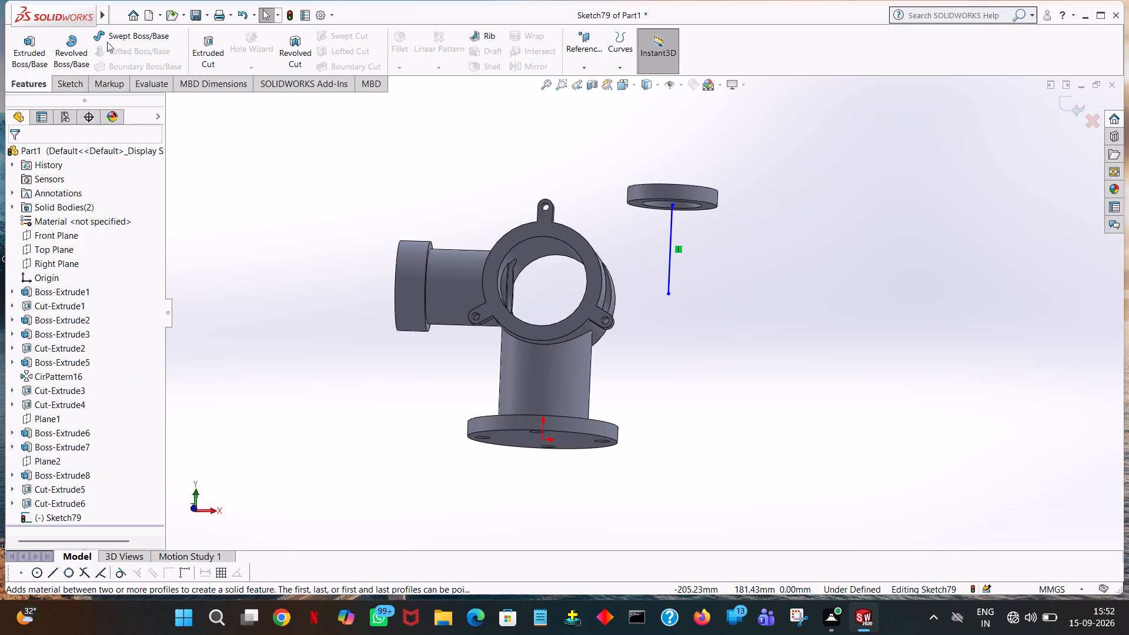
left_click(111, 38)
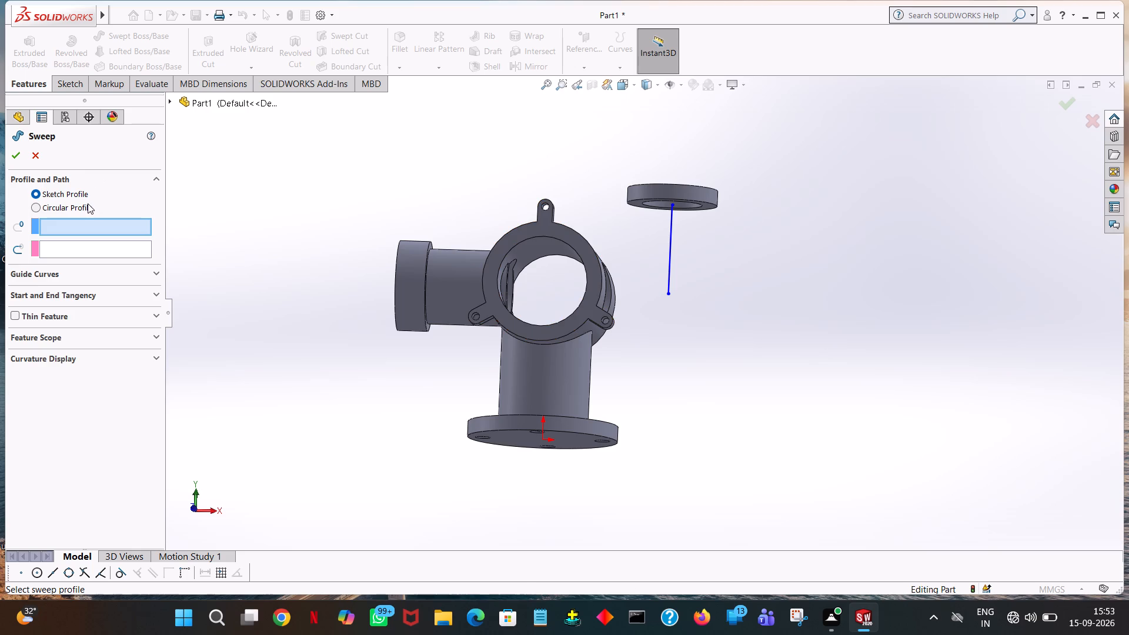
left_click(88, 205)
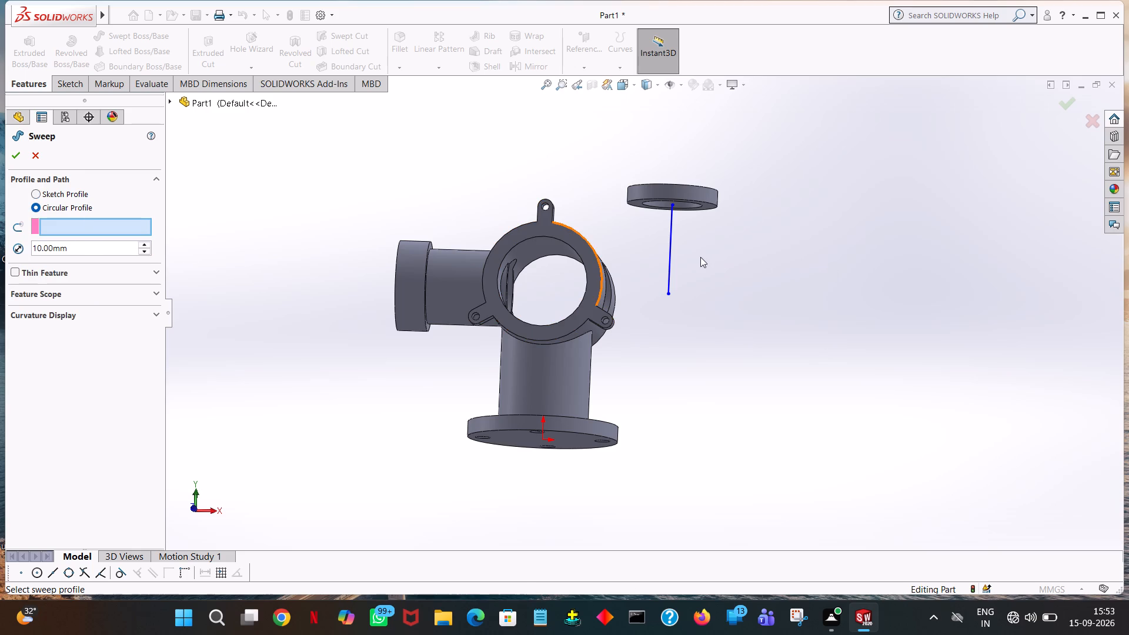
left_click(670, 249)
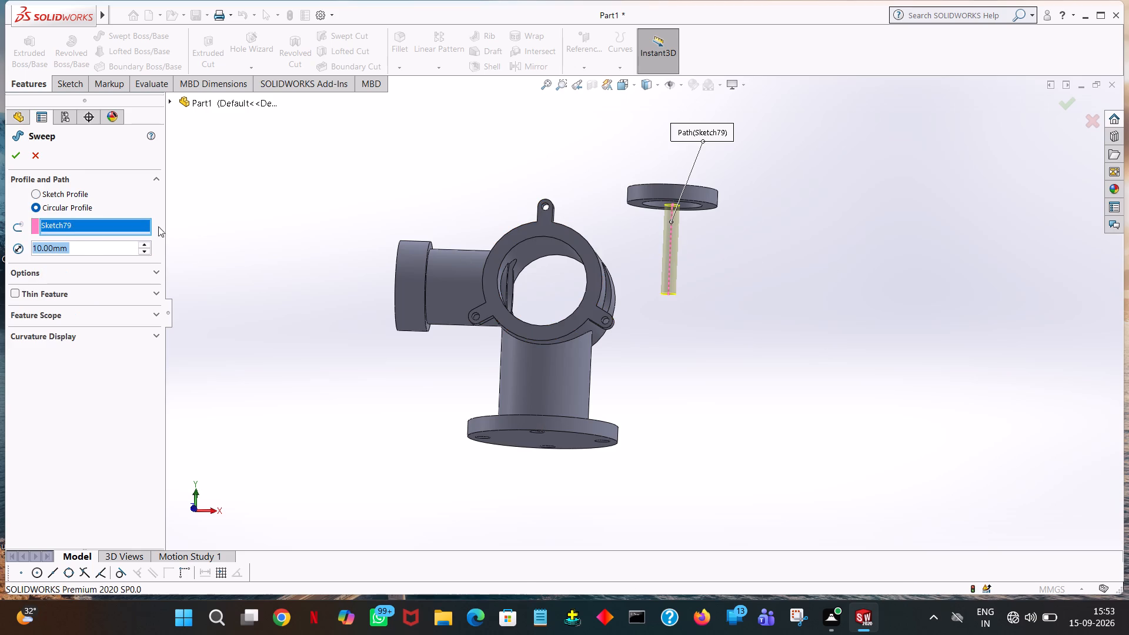
left_click(145, 240)
left_click(145, 240)
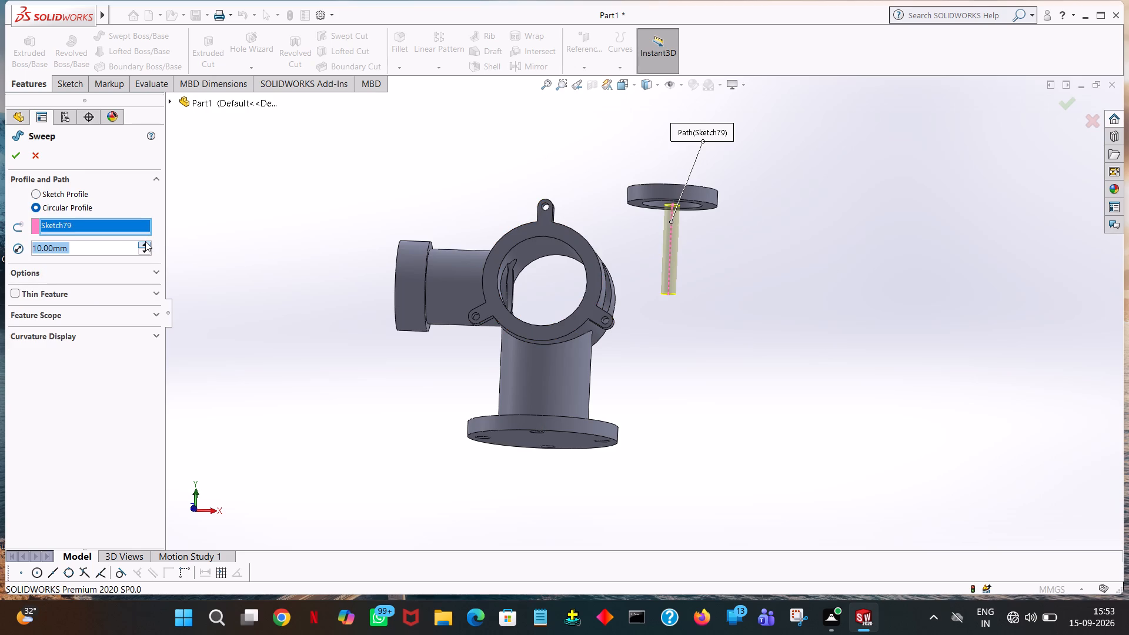
double_click(145, 241)
left_click(145, 241)
left_click(145, 241)
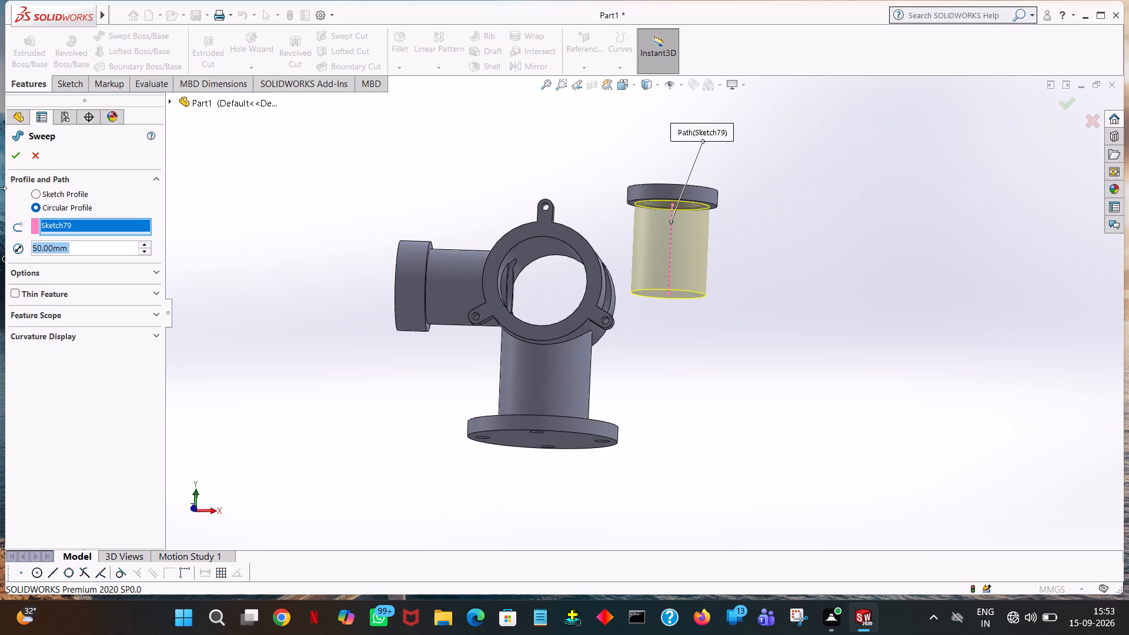
left_click(12, 150)
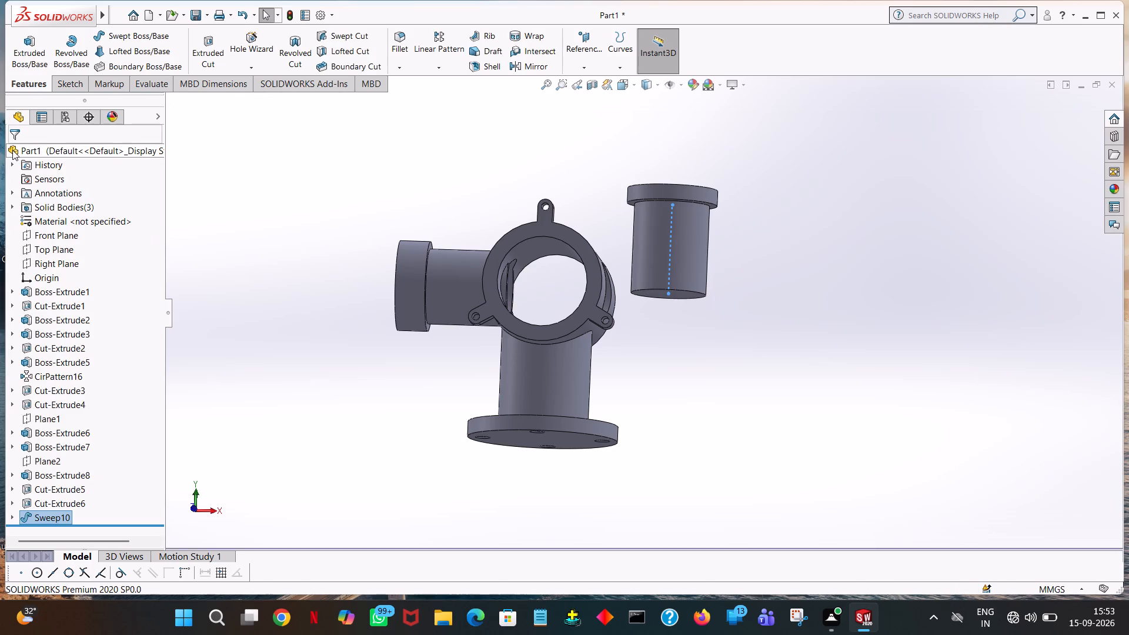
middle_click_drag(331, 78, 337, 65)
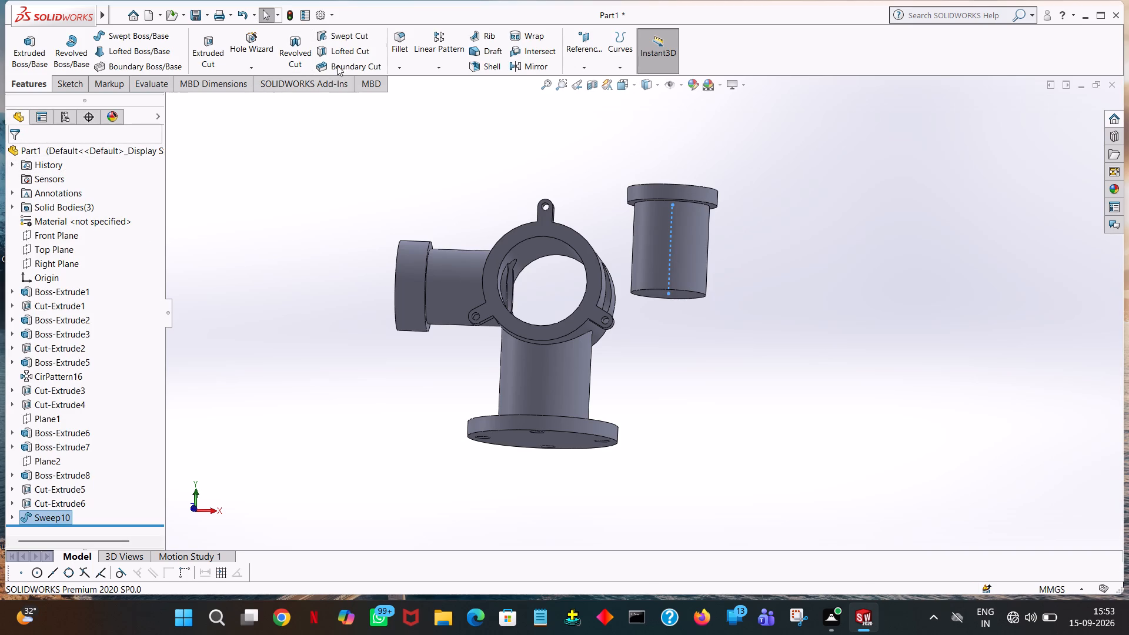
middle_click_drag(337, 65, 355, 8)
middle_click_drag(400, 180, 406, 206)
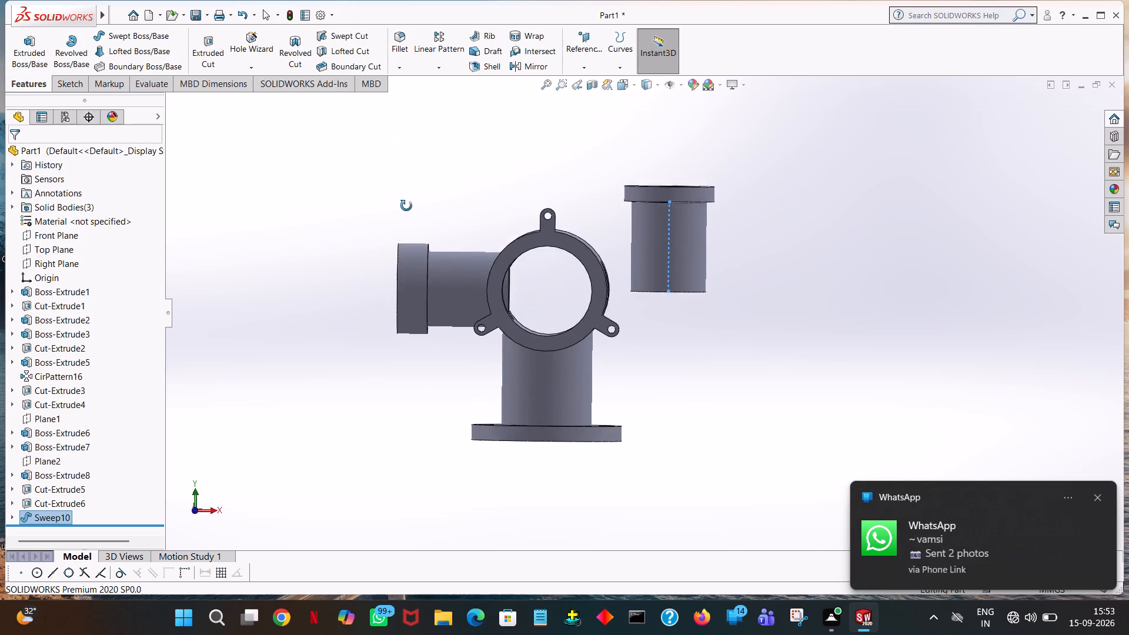
Inspect the solid swept pipe beneath the offset ring from several angles and undo that sweep.
middle_click_drag(406, 206, 403, 199)
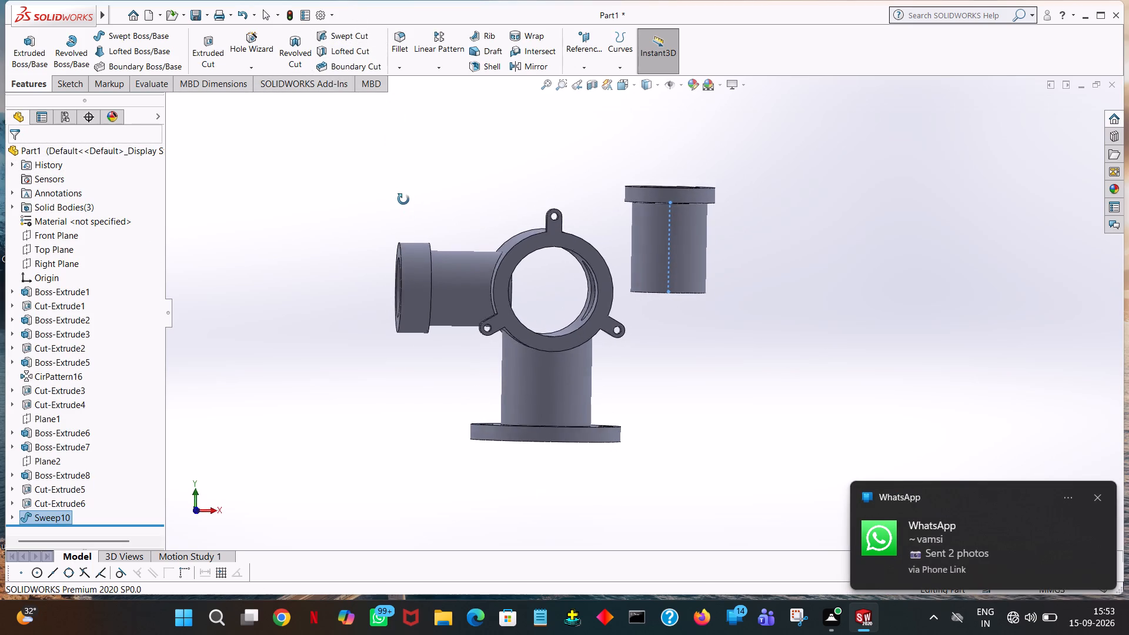
middle_click_drag(403, 199, 406, 189)
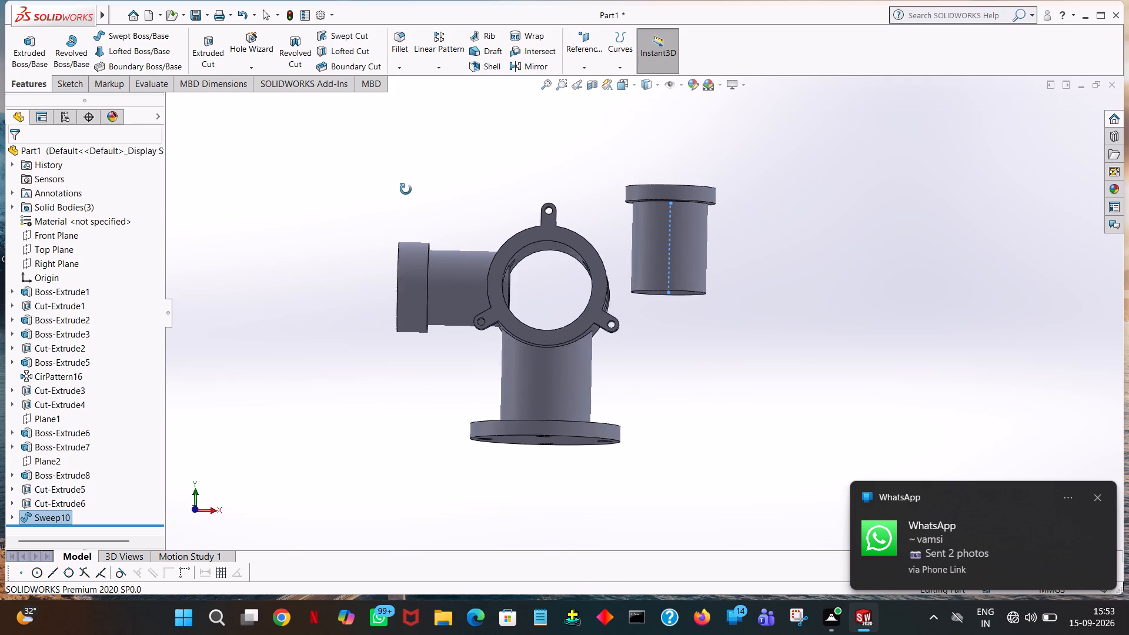
middle_click_drag(406, 189, 412, 201)
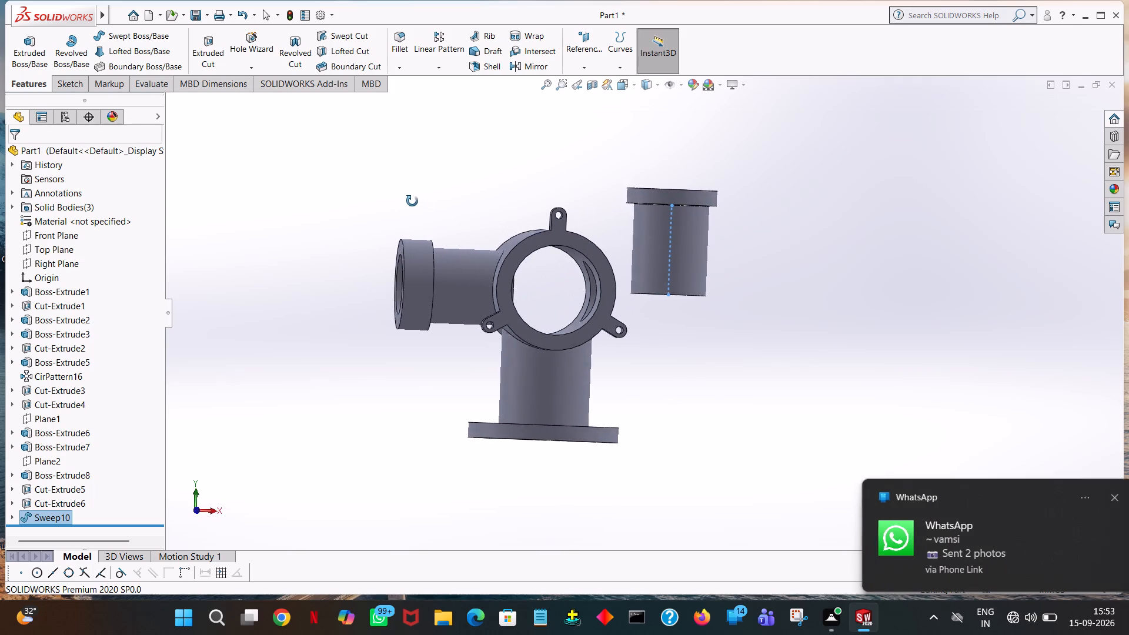
middle_click_drag(412, 201, 410, 392)
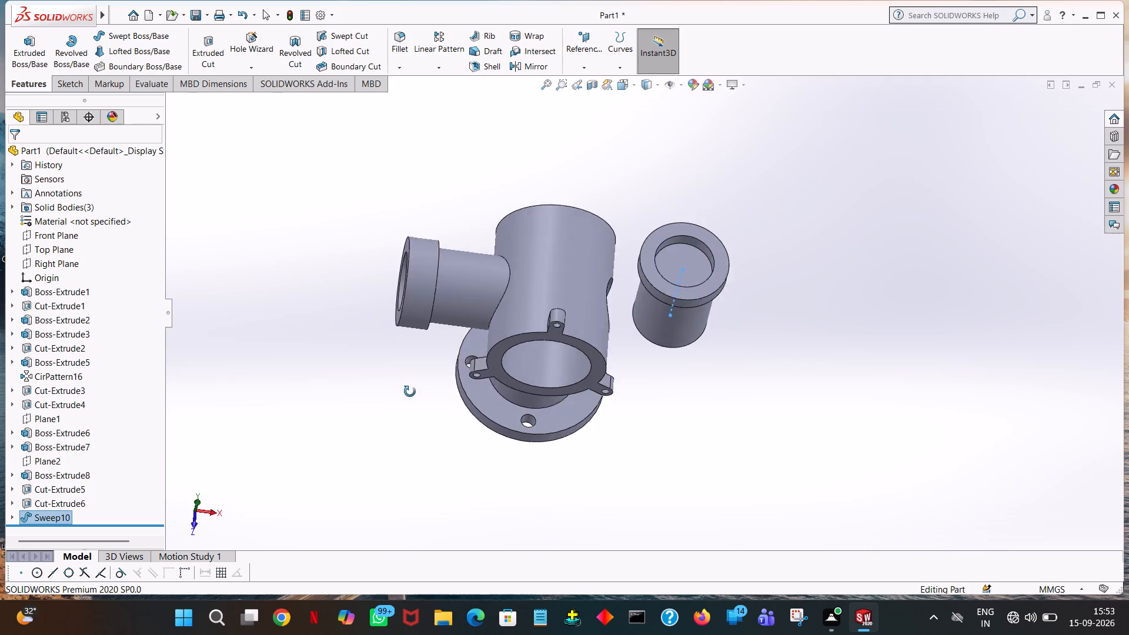
middle_click_drag(410, 392, 410, 368)
middle_click_drag(410, 335, 407, 257)
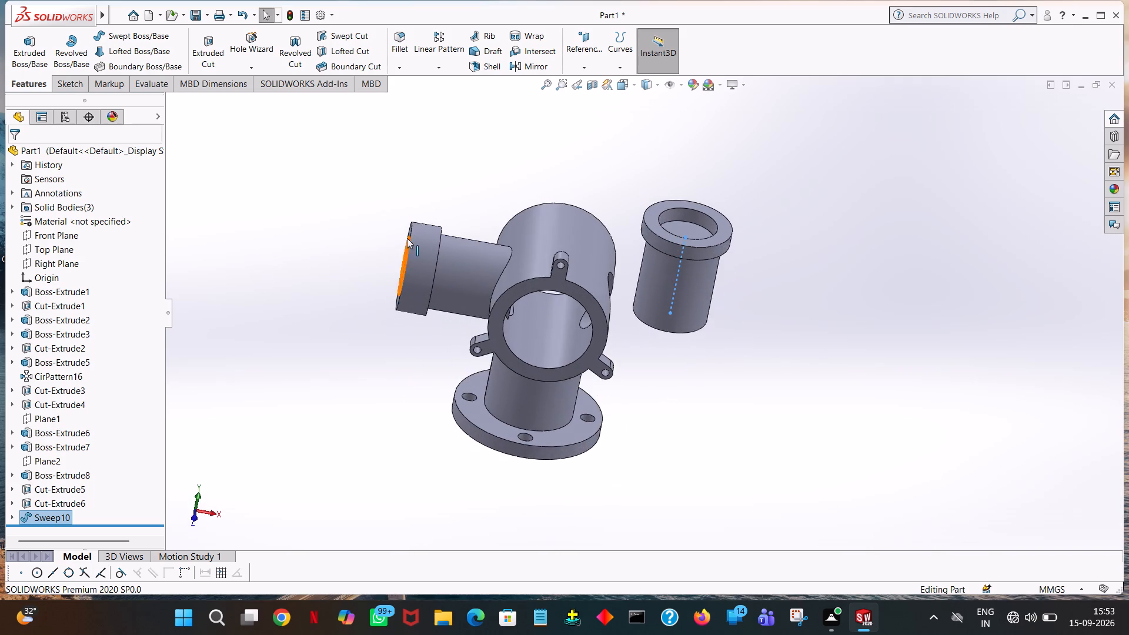
middle_click_drag(407, 232, 408, 189)
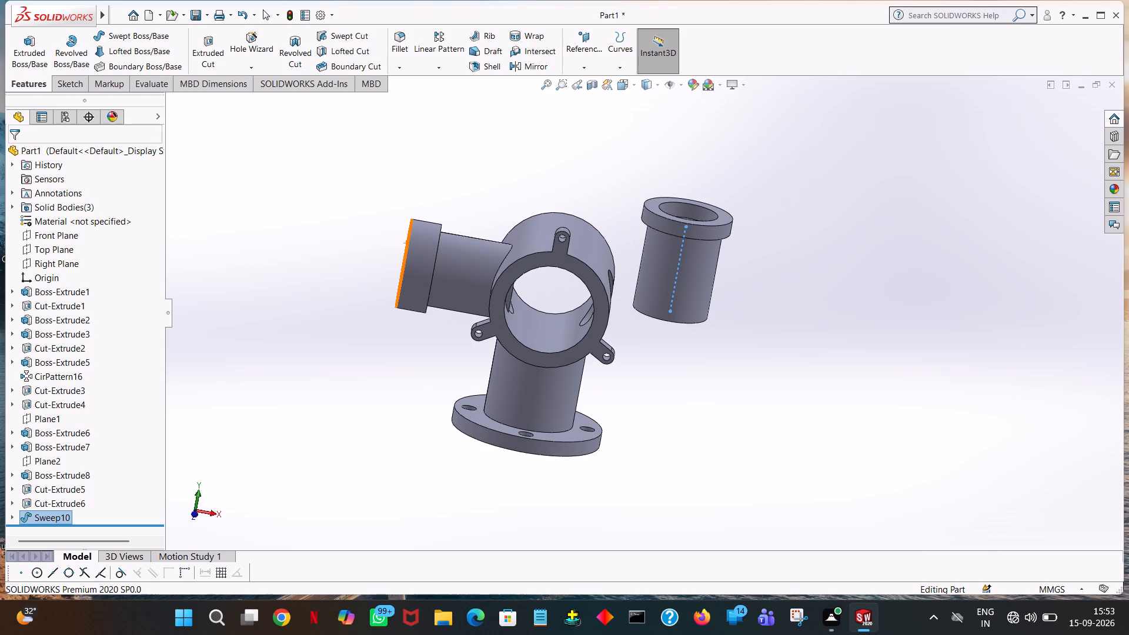
left_click(241, 13)
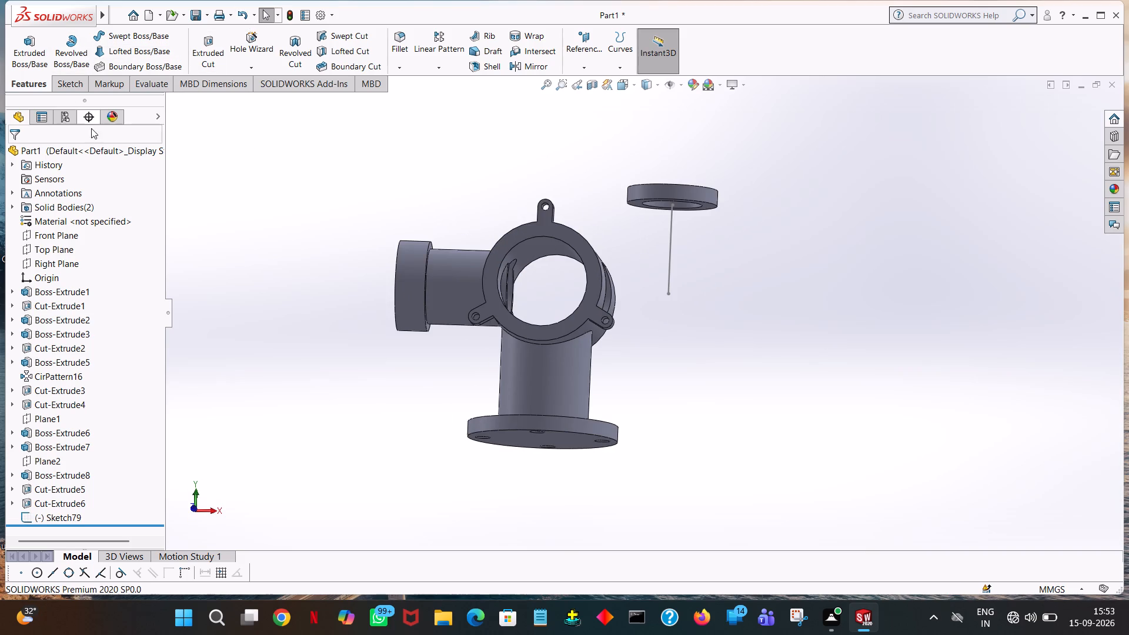
Set up a thin-feature sweep with a 50 mm diameter circular profile along the vertical line beneath the offset ring.
left_click(111, 31)
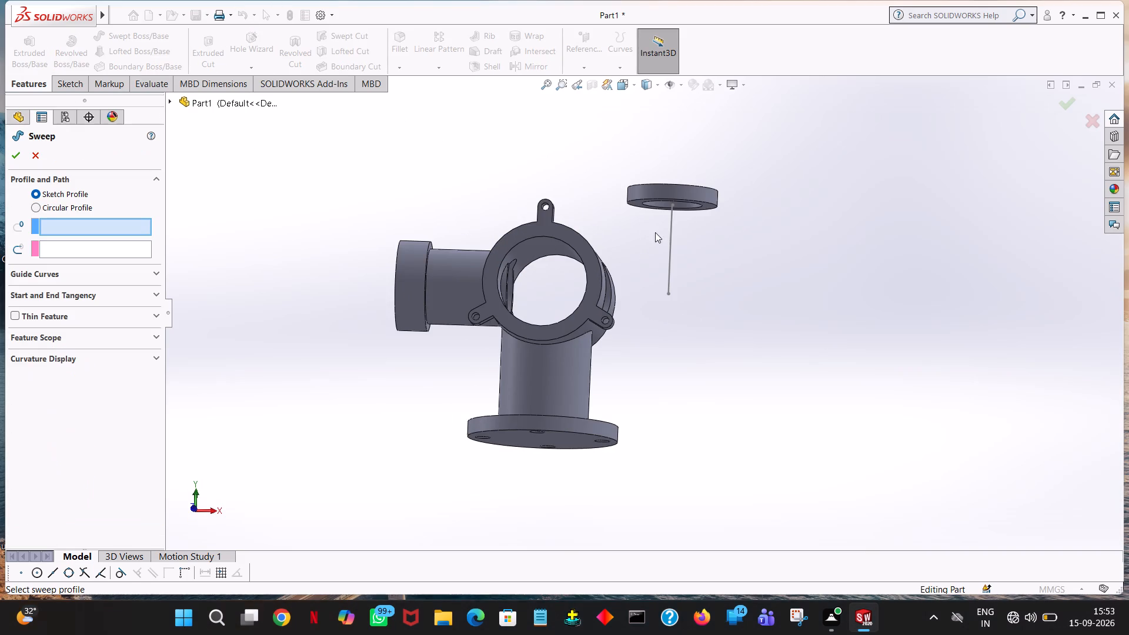
left_click(671, 241)
left_click(63, 203)
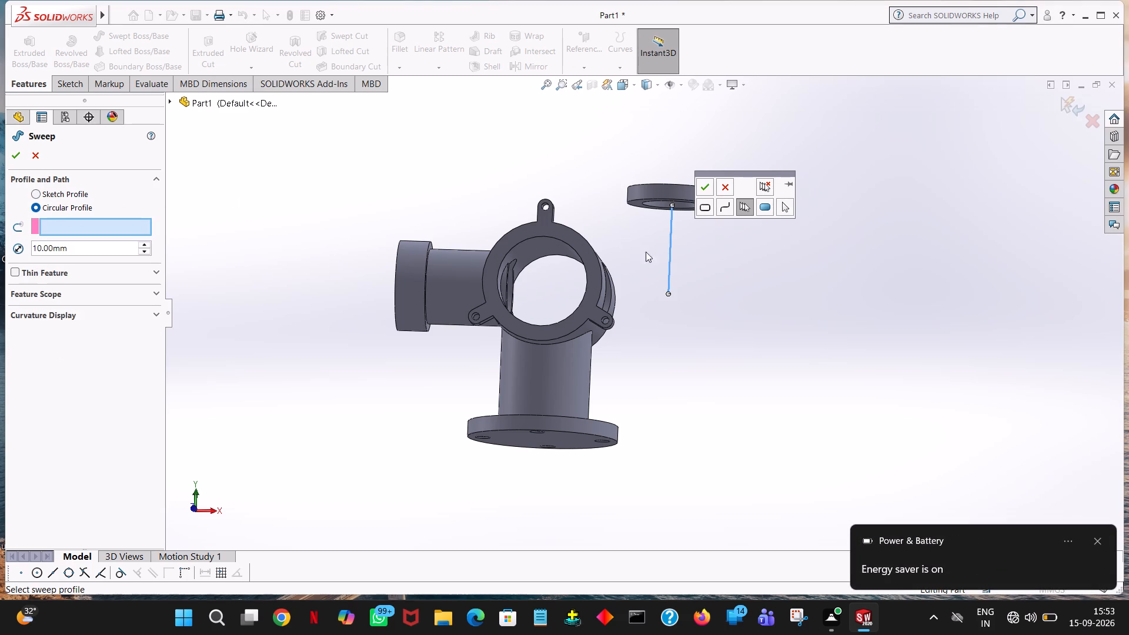
left_click(669, 255)
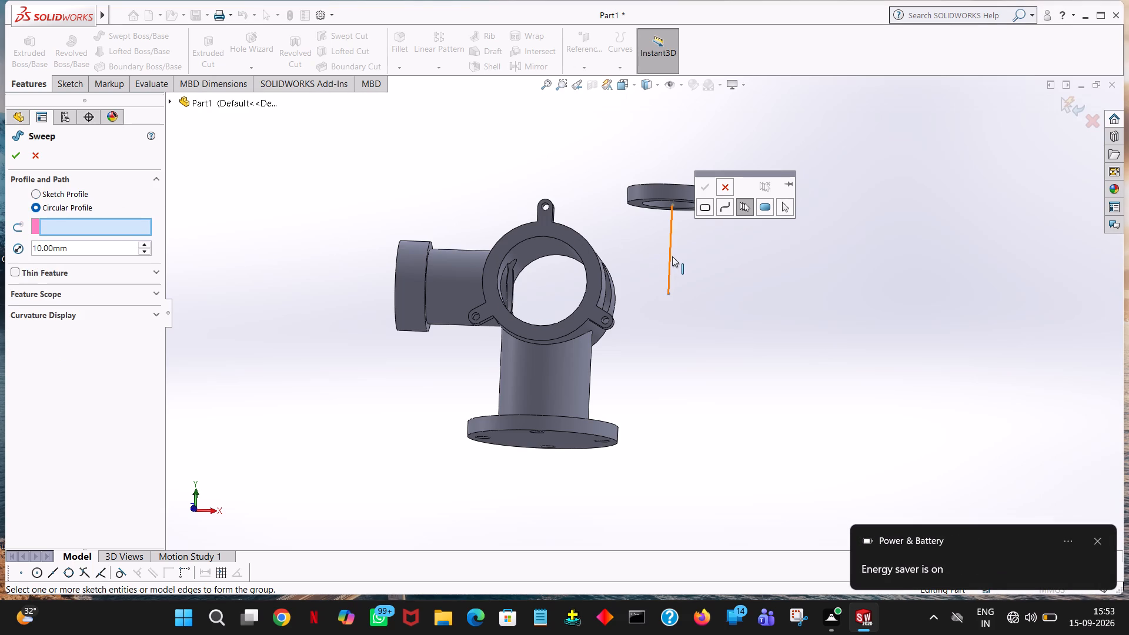
left_click(668, 252)
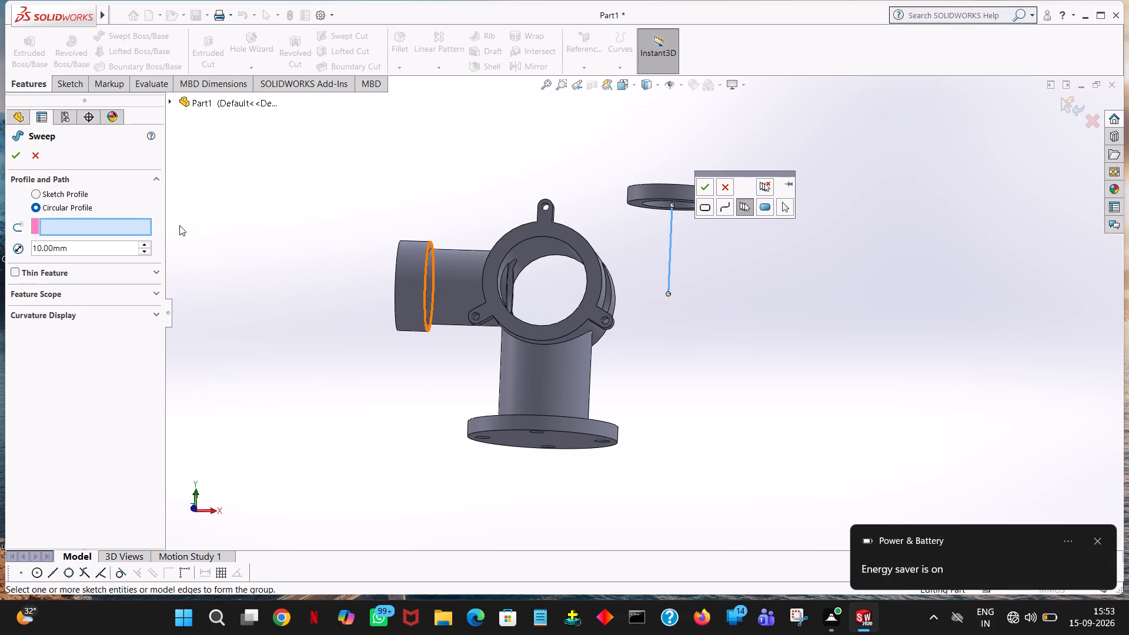
left_click(1097, 537)
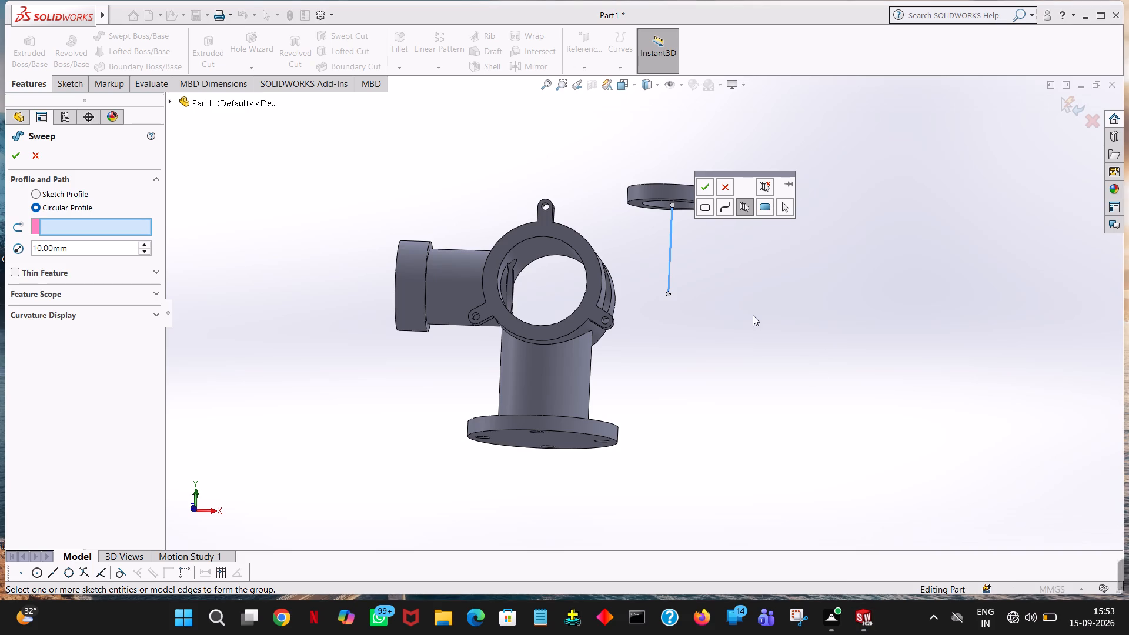
left_click(707, 185)
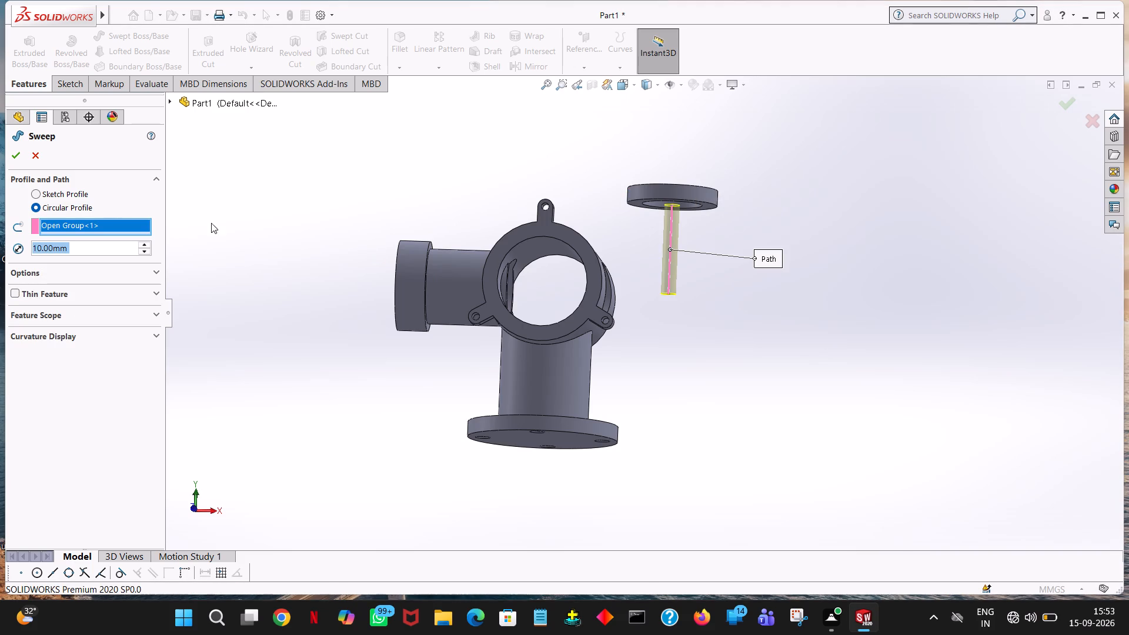
left_click(41, 293)
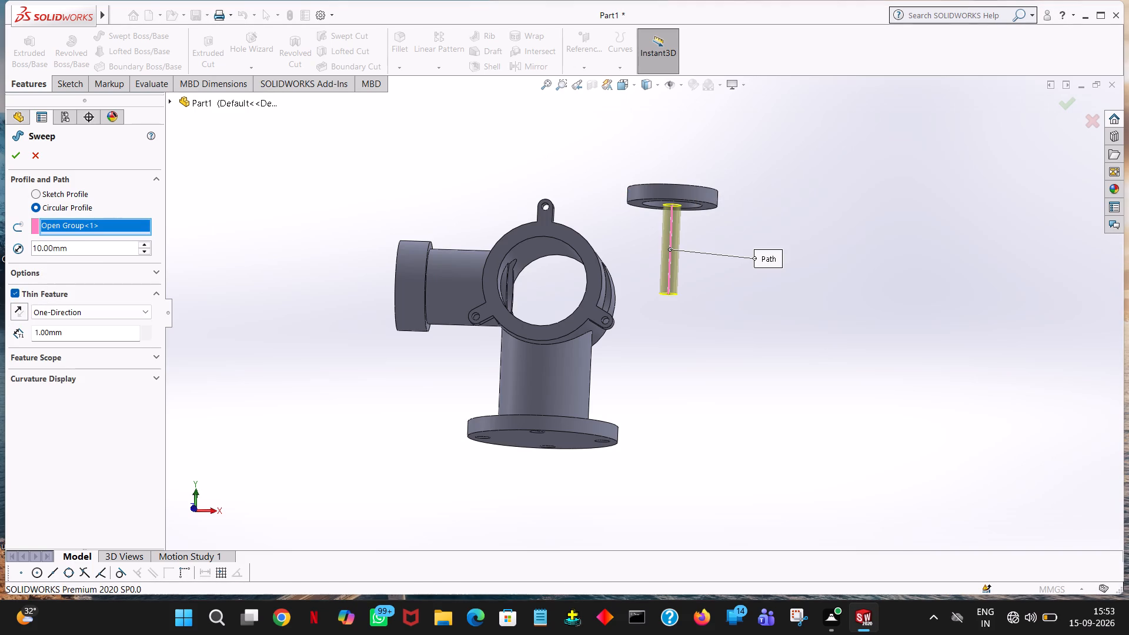
left_click(147, 243)
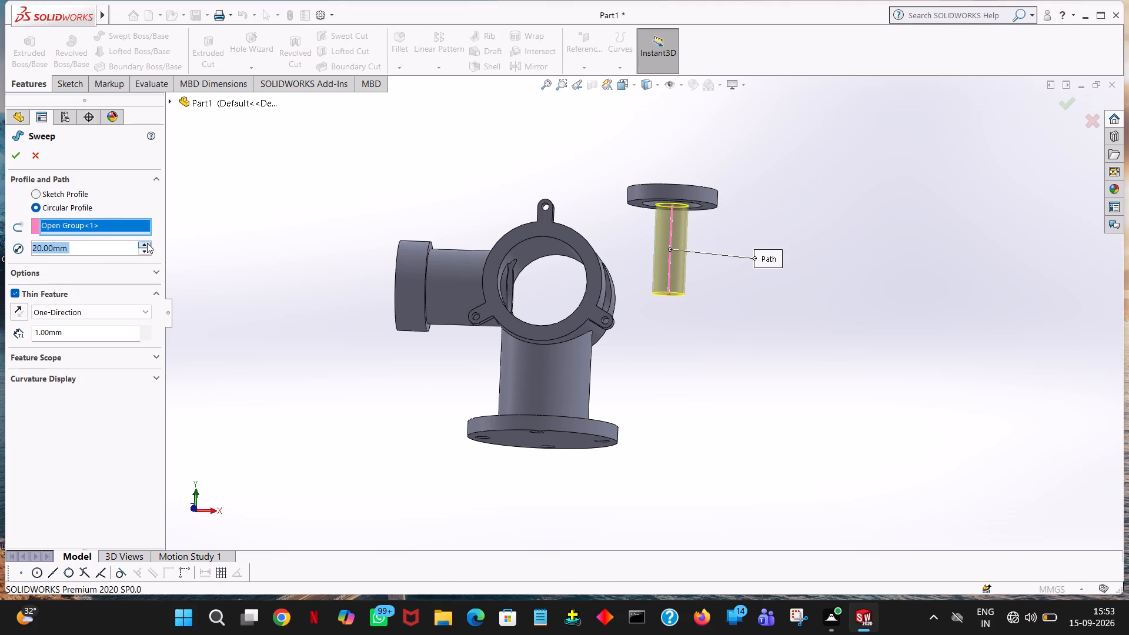
left_click(147, 243)
left_click(147, 243)
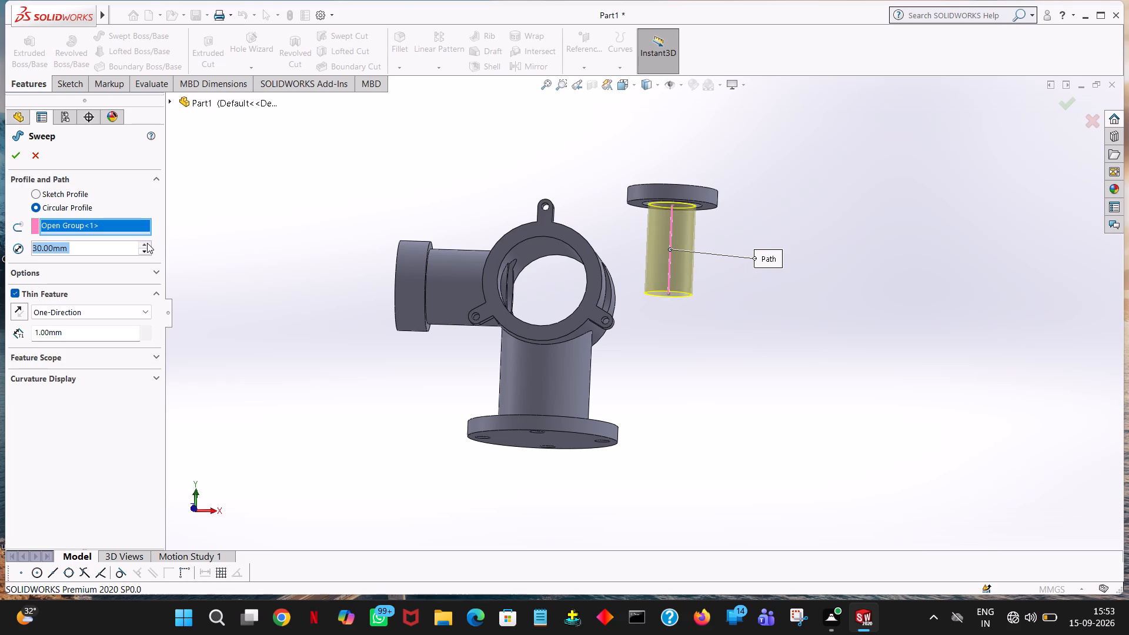
left_click(147, 243)
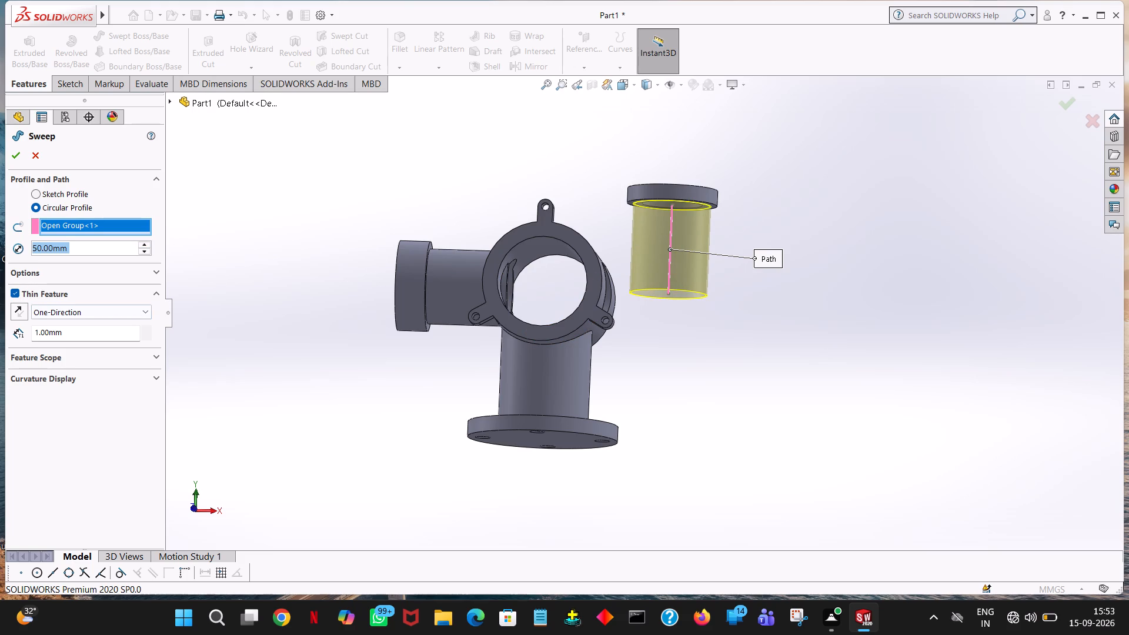
Reverse the thin wall to the inside of the profile, set its thickness to 10 mm, and complete the sweep.
middle_click_drag(458, 216, 458, 218)
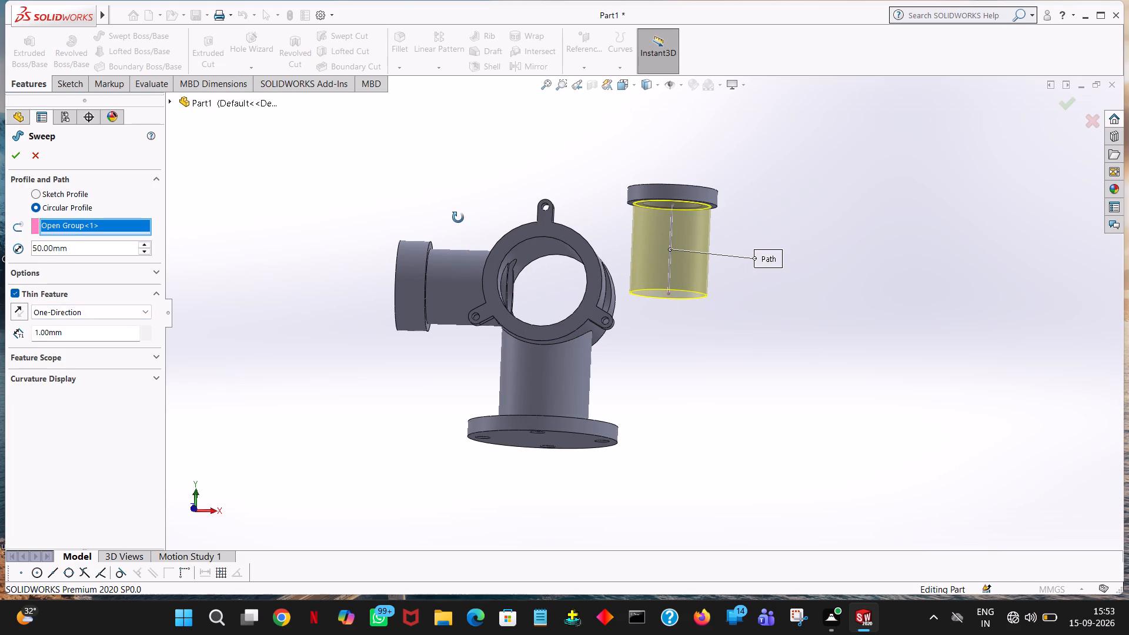
middle_click_drag(458, 218, 437, 374)
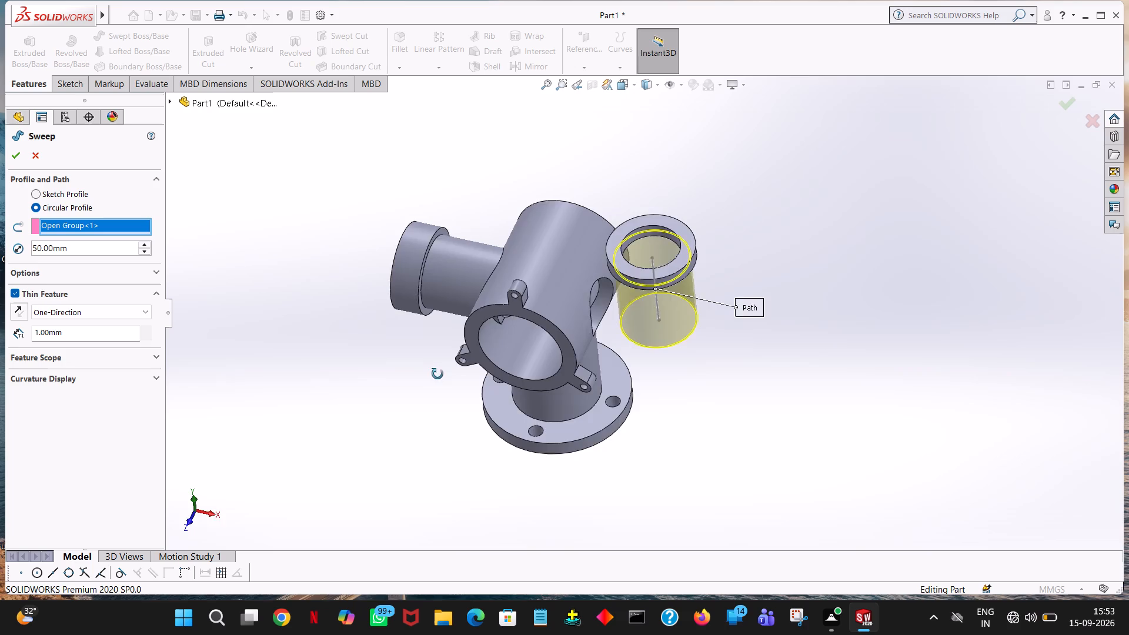
middle_click_drag(437, 374, 449, 419)
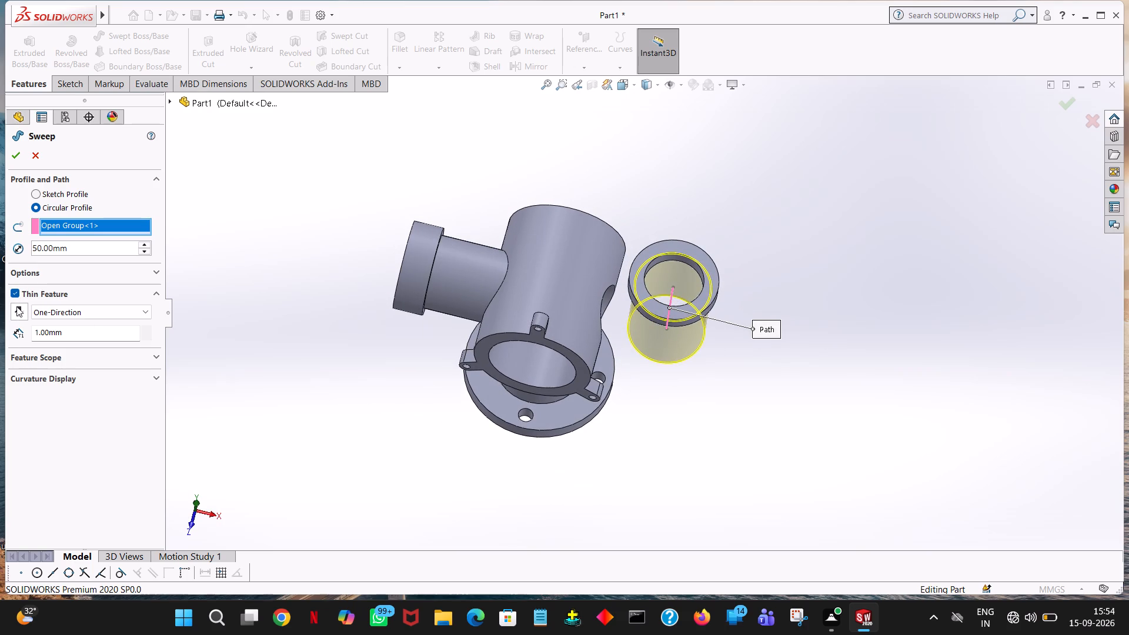
left_click(16, 306)
left_click(16, 306)
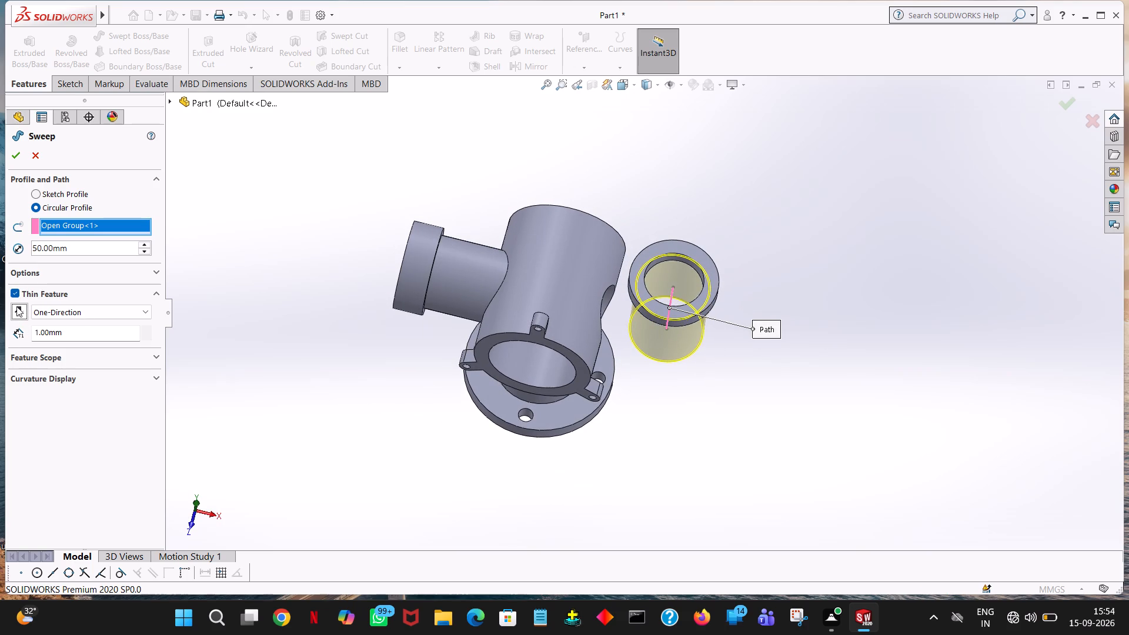
left_click(16, 306)
double_click(73, 336)
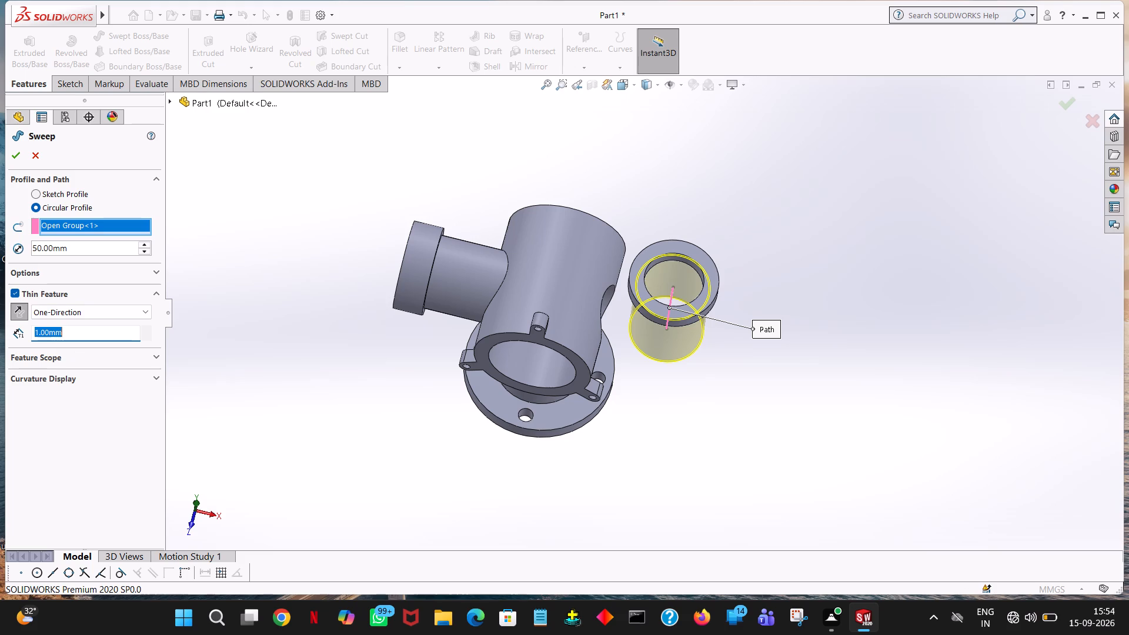
type("10")
left_click(744, 119)
left_click(16, 157)
left_click(806, 169)
Examine the hollow pipe beneath the offset ring and its placement relative to the main body from several sides.
middle_click_drag(813, 202, 815, 278)
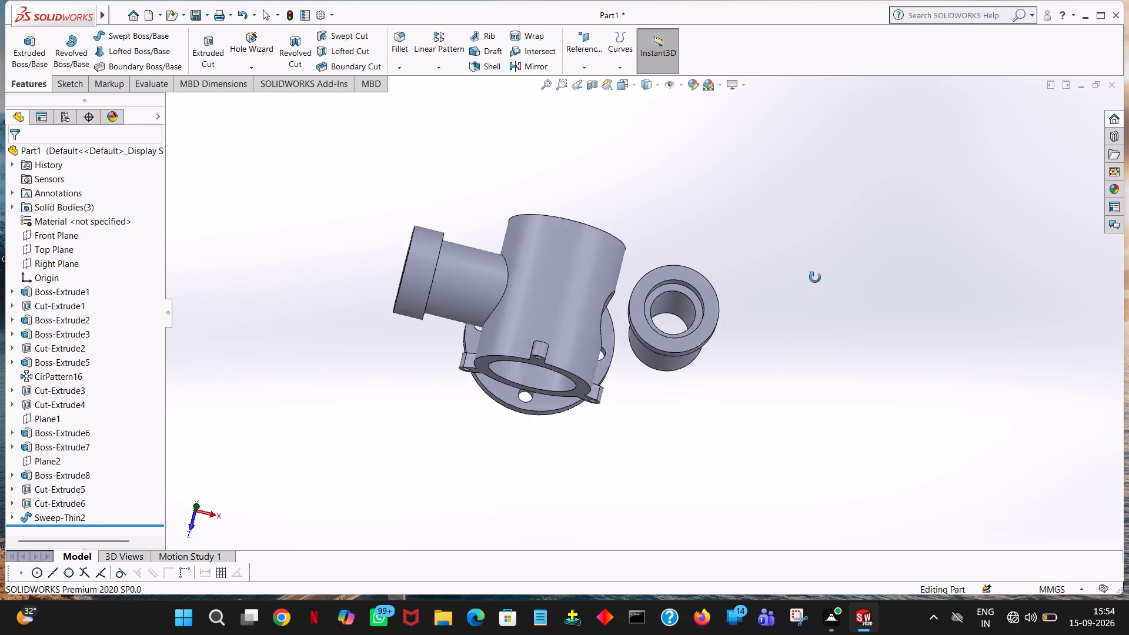
middle_click_drag(815, 278, 841, 55)
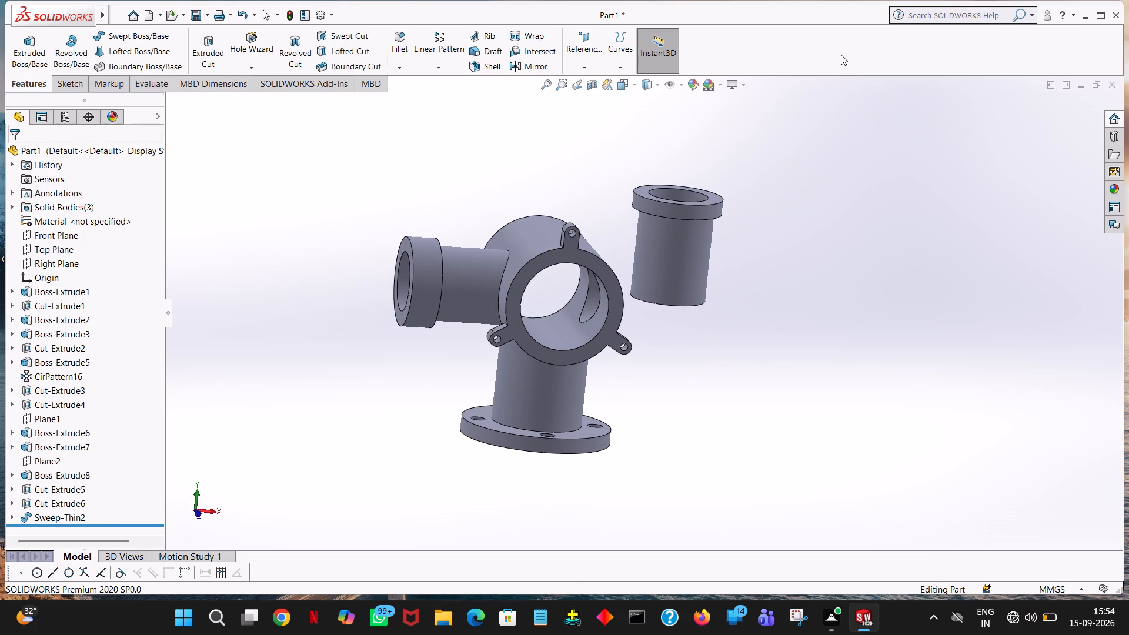
middle_click_drag(841, 55, 839, 56)
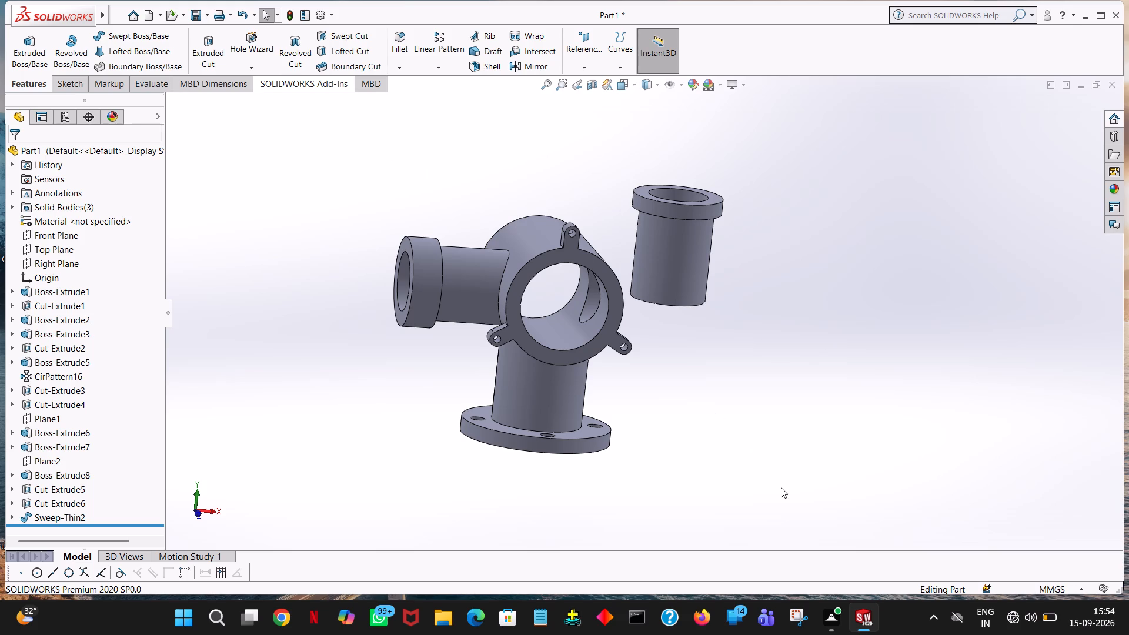
middle_click_drag(781, 488, 873, 443)
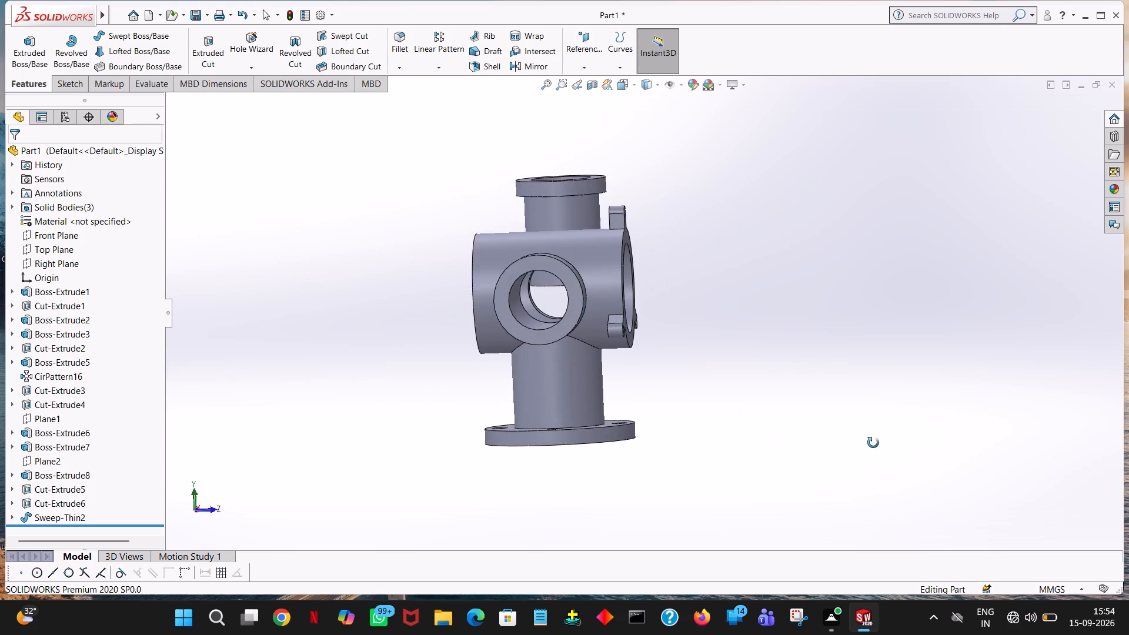
middle_click_drag(873, 443, 285, 462)
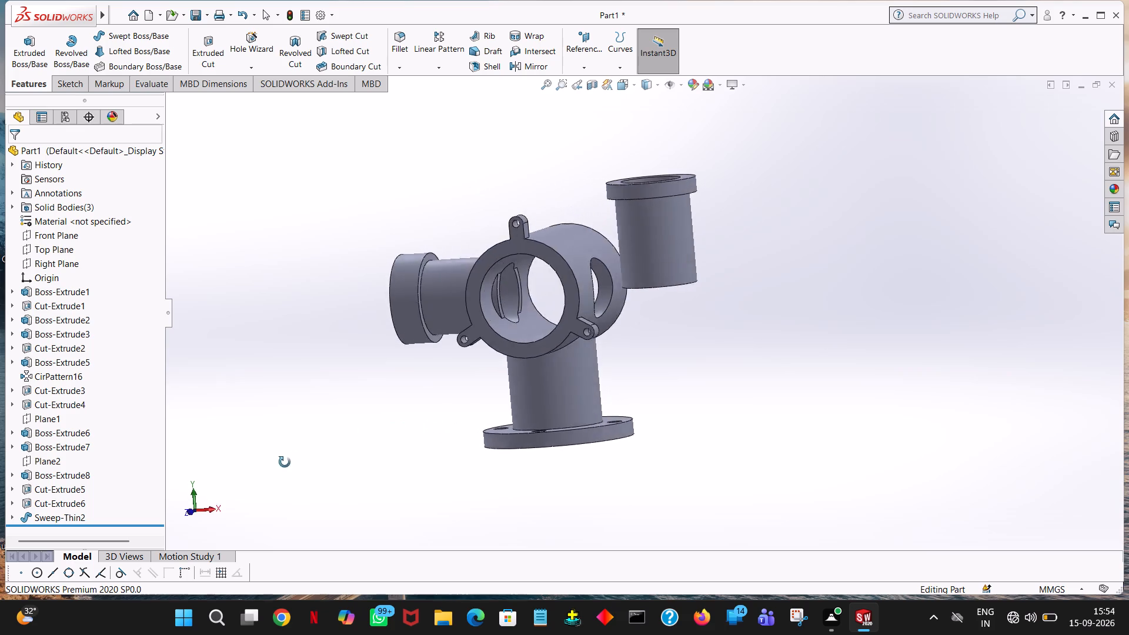
middle_click_drag(285, 462, 0, 516)
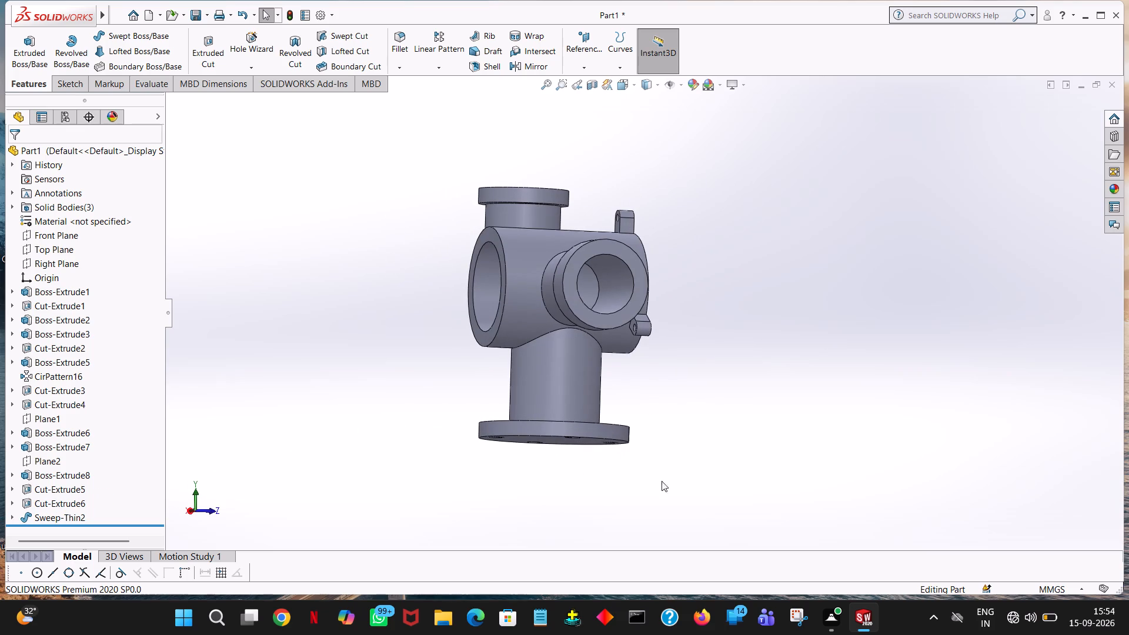
middle_click_drag(854, 128, 713, 167)
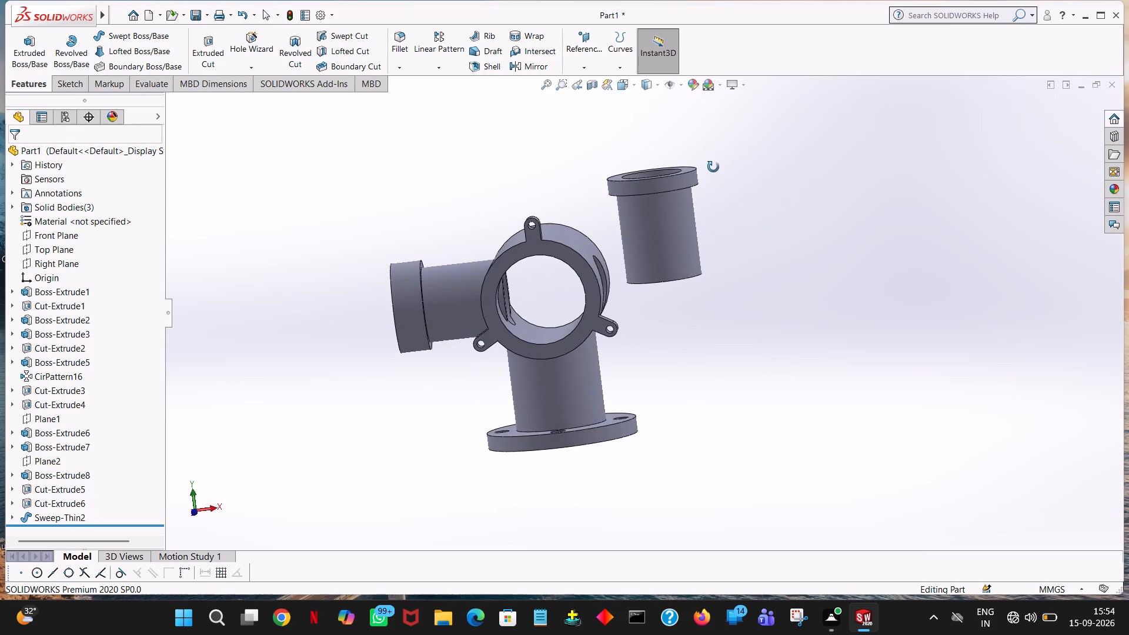
middle_click_drag(713, 167, 719, 119)
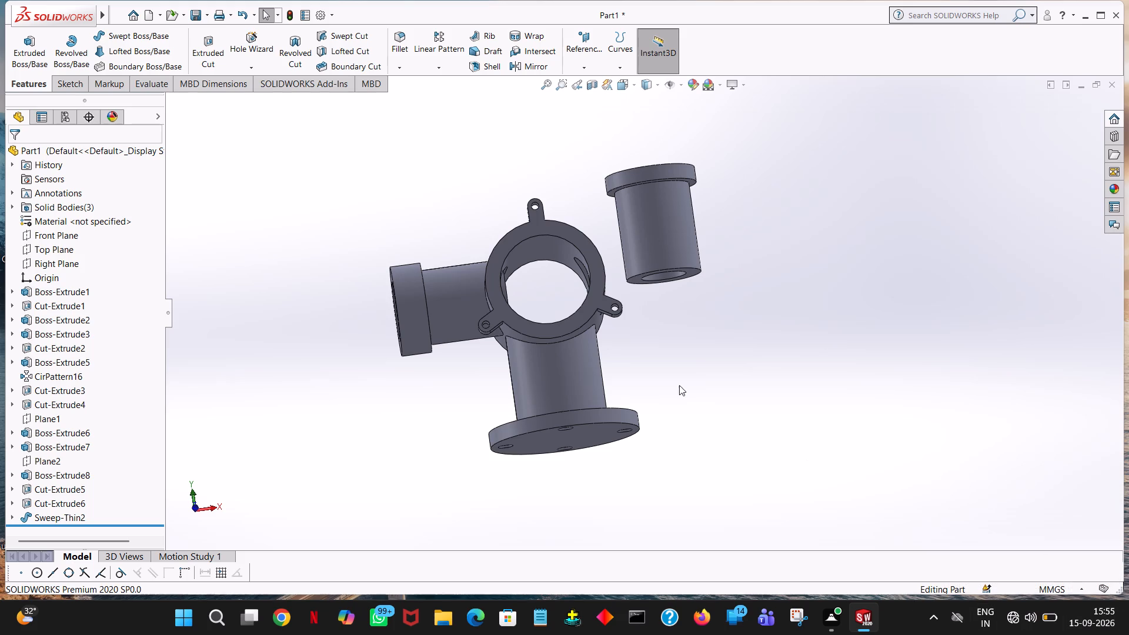
middle_click_drag(690, 332, 683, 399)
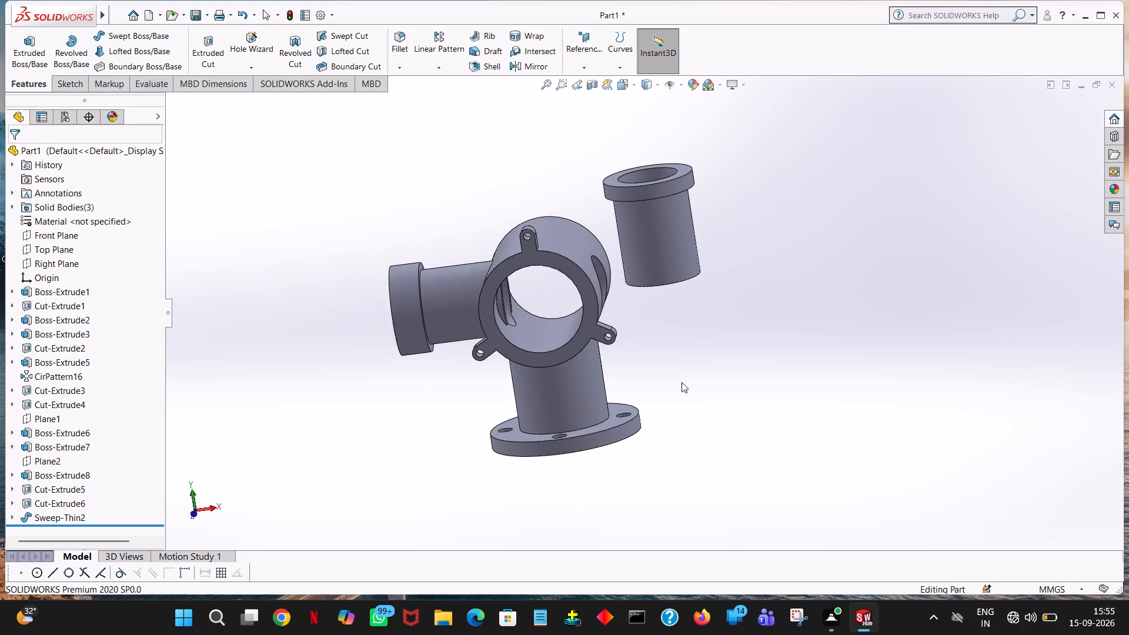
Start a sketch on the Front Plane and draw a 100 mm vertical line upward from the origin.
left_click(63, 229)
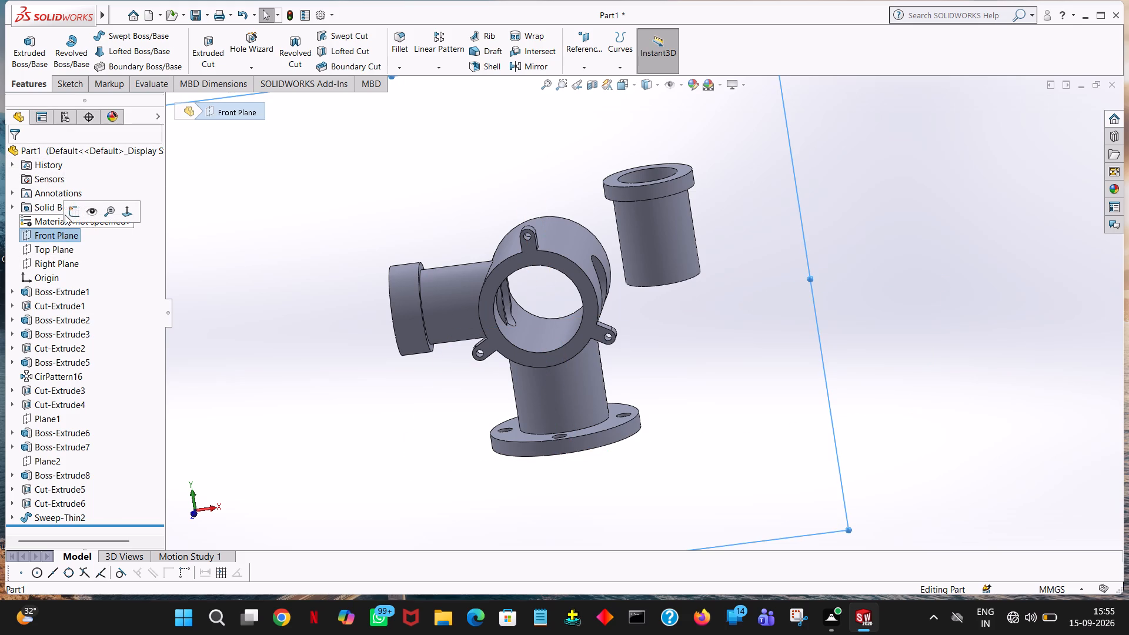
left_click(70, 209)
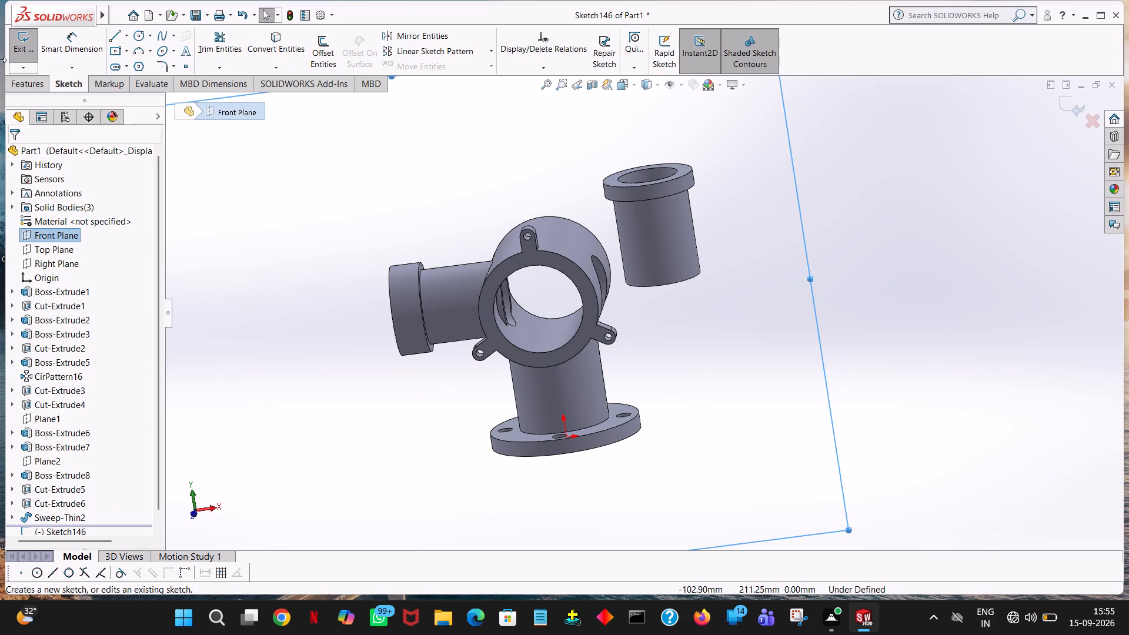
left_click(121, 35)
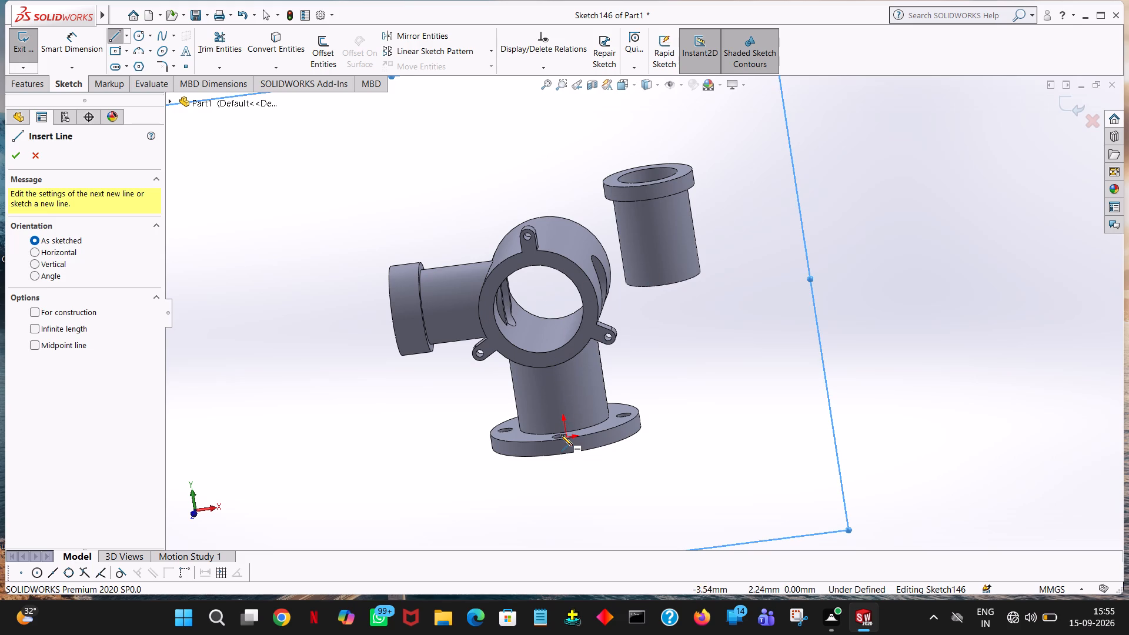
middle_click(897, 398)
middle_click_drag(981, 409, 930, 418)
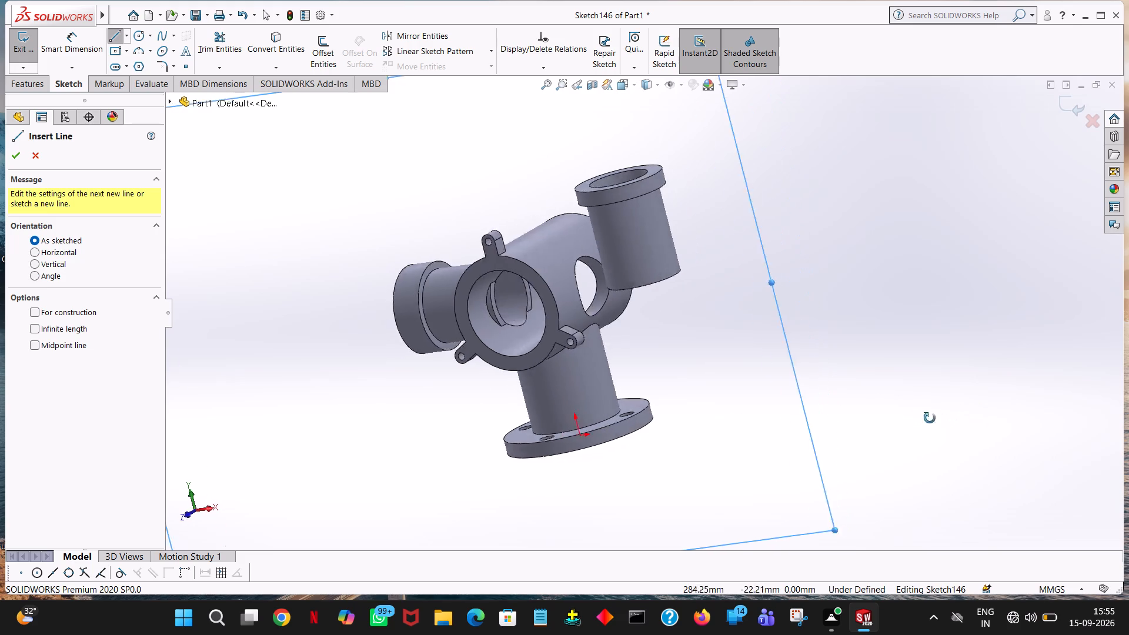
middle_click_drag(930, 418, 960, 397)
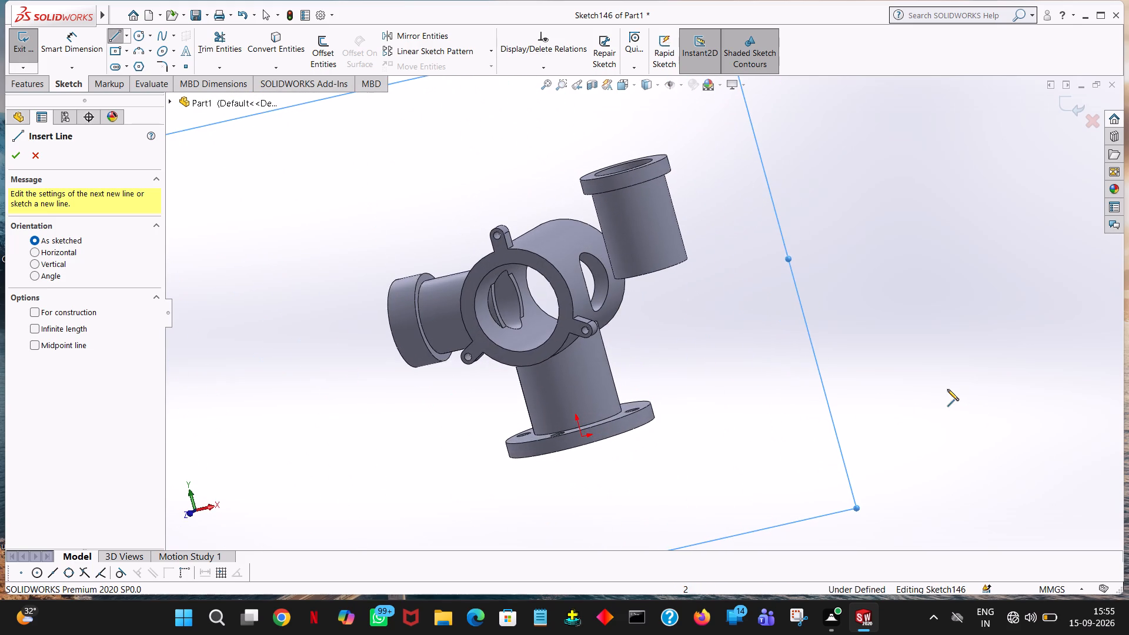
key("space")
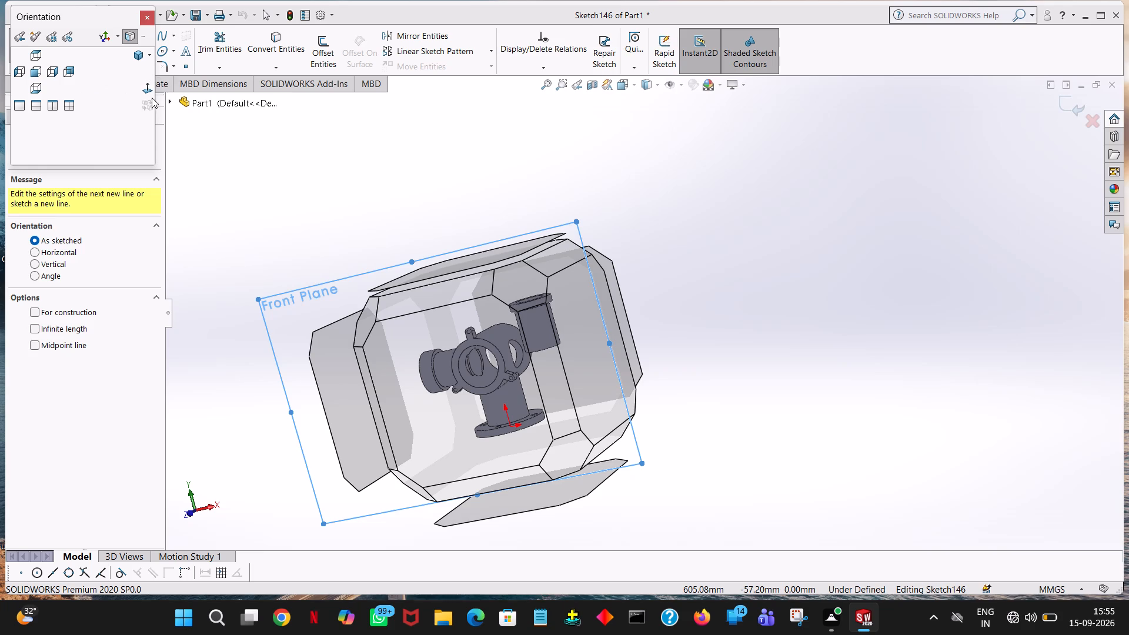
left_click(148, 87)
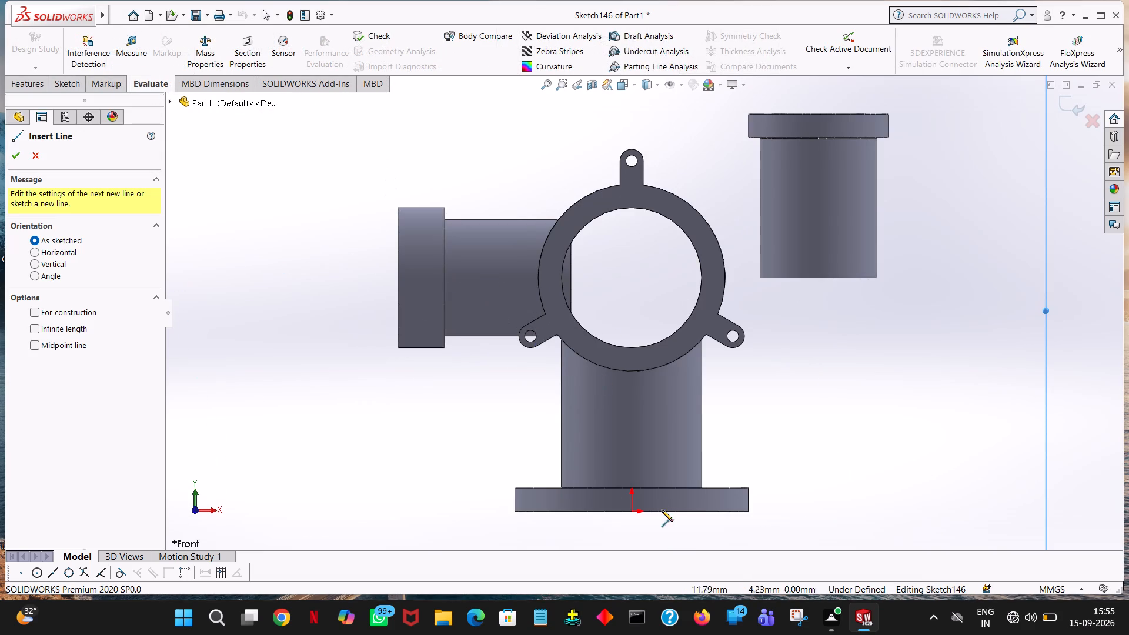
left_click(630, 511)
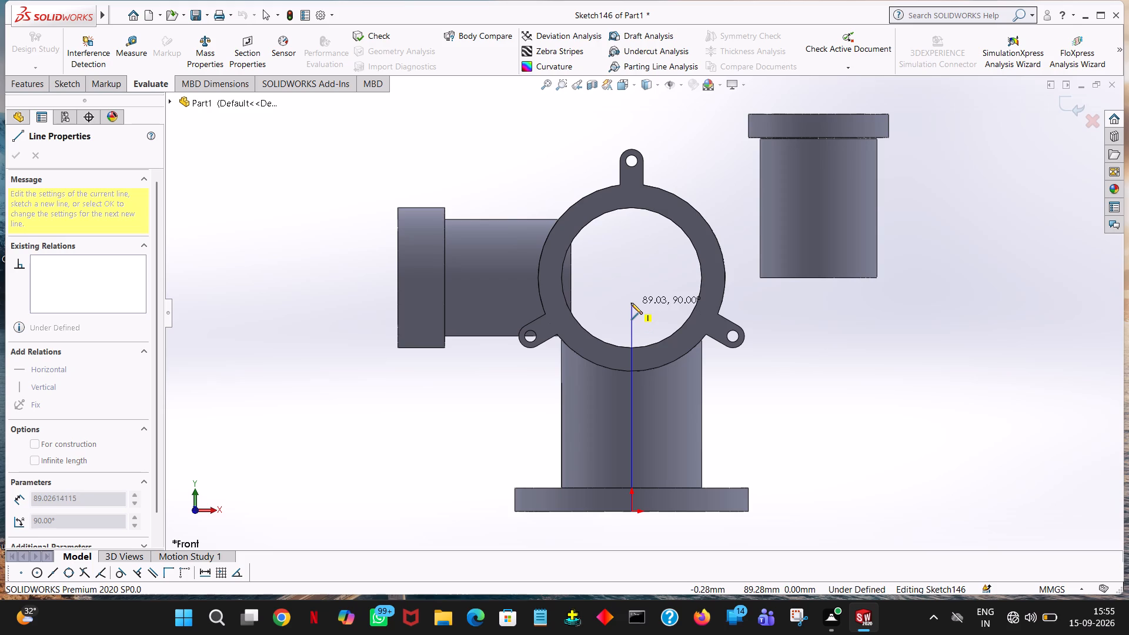
left_click(629, 293)
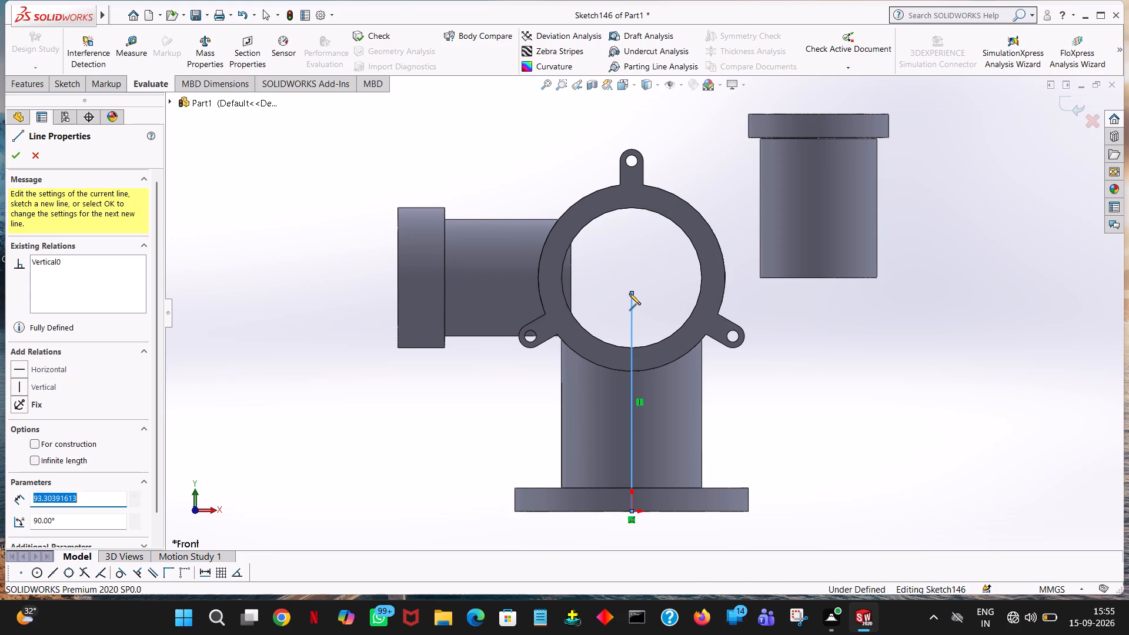
type("100")
key("Return")
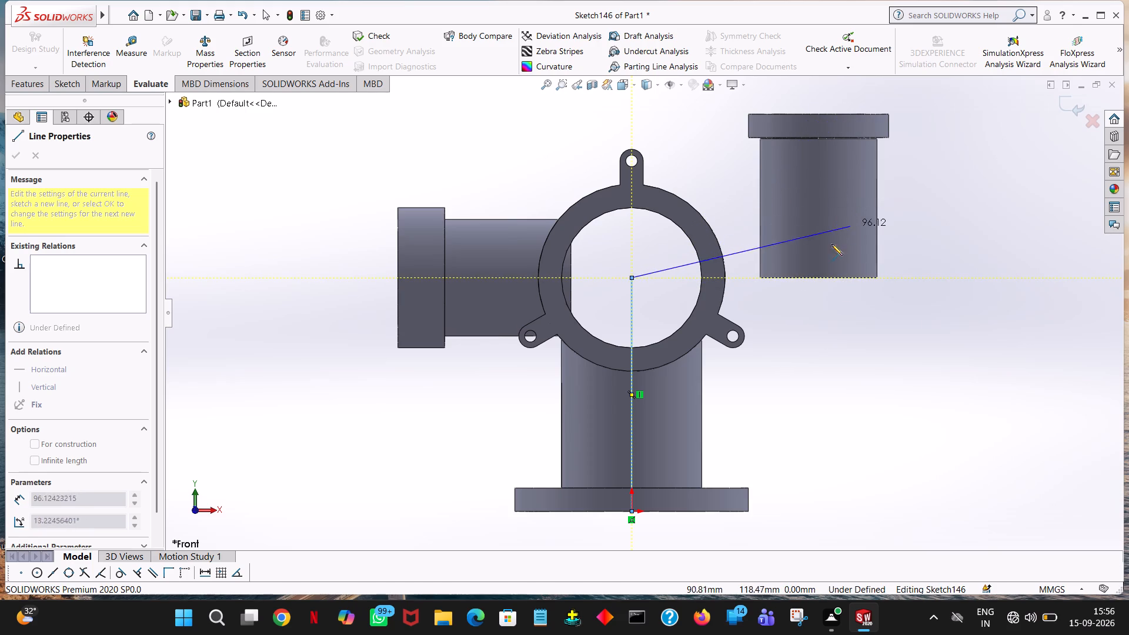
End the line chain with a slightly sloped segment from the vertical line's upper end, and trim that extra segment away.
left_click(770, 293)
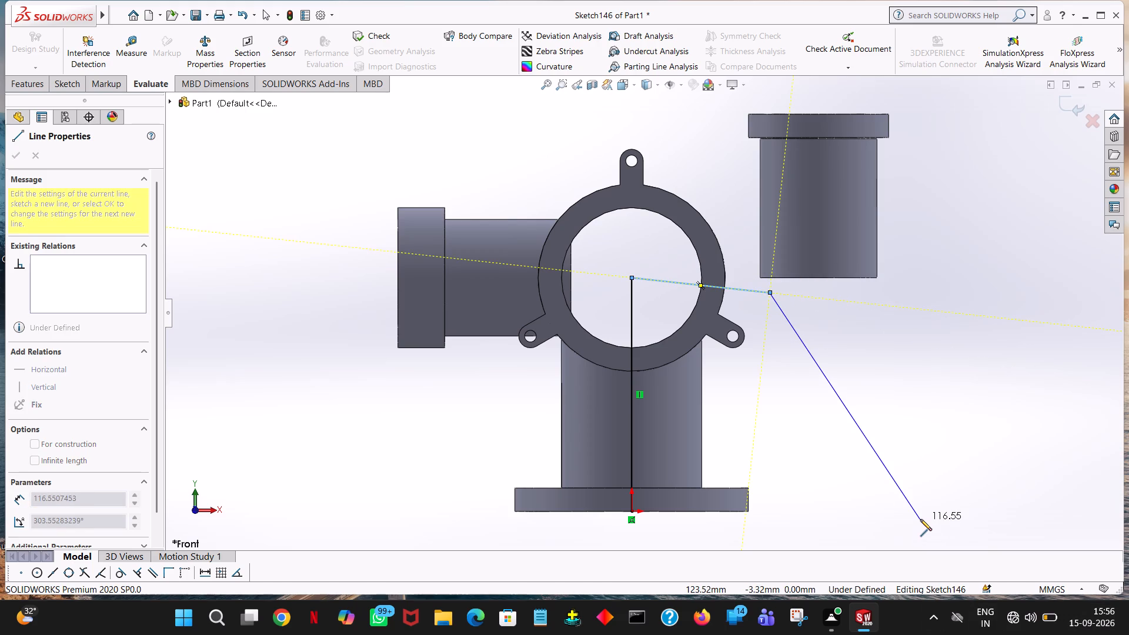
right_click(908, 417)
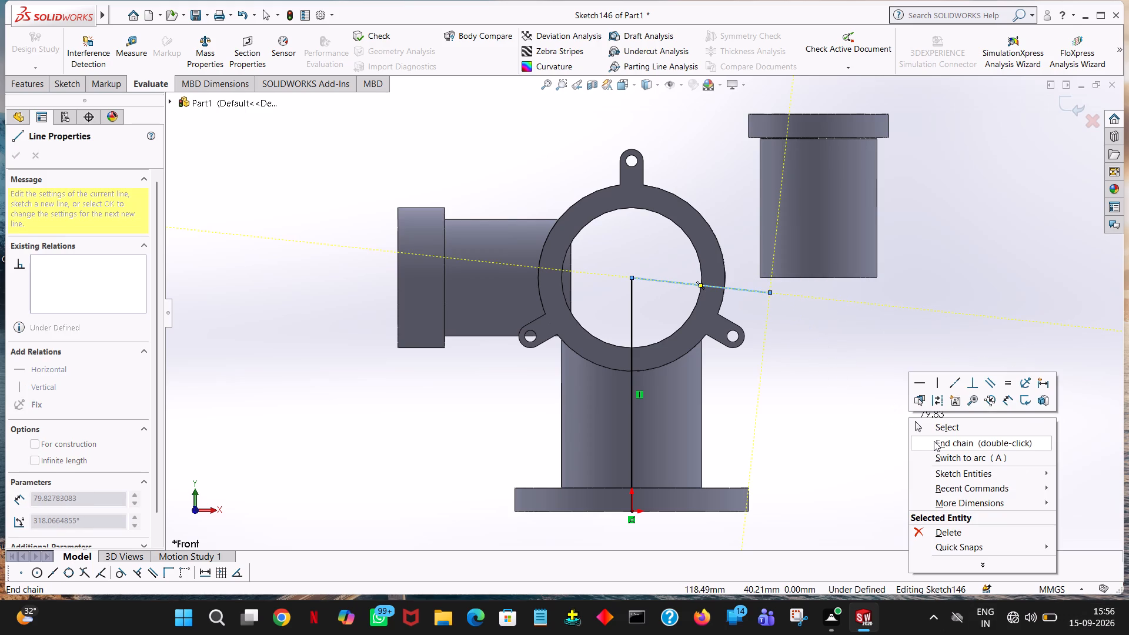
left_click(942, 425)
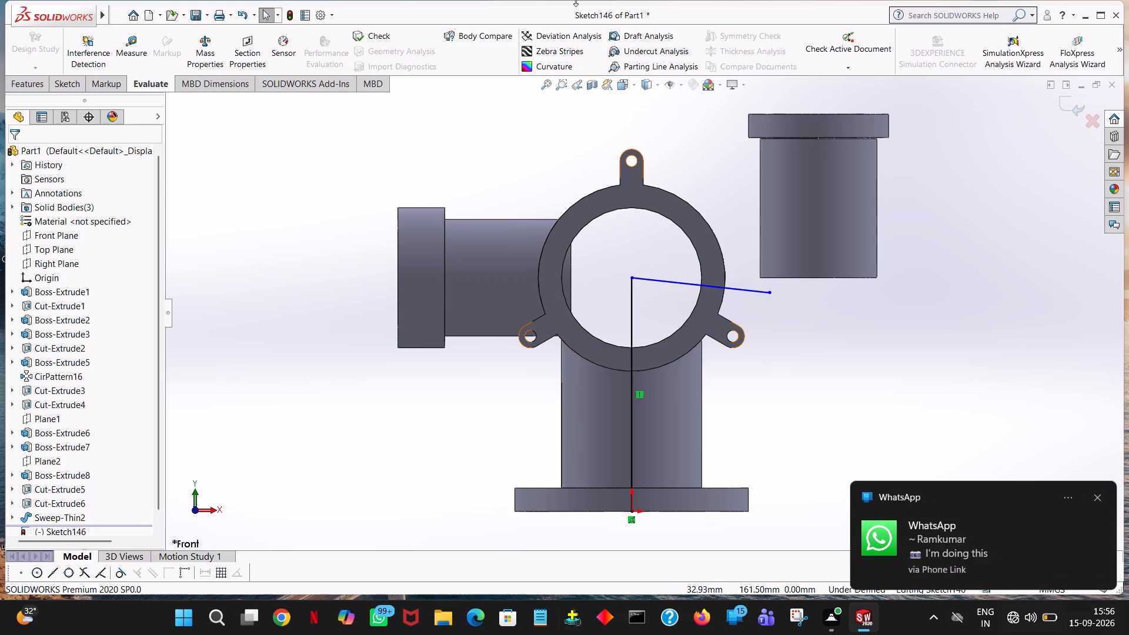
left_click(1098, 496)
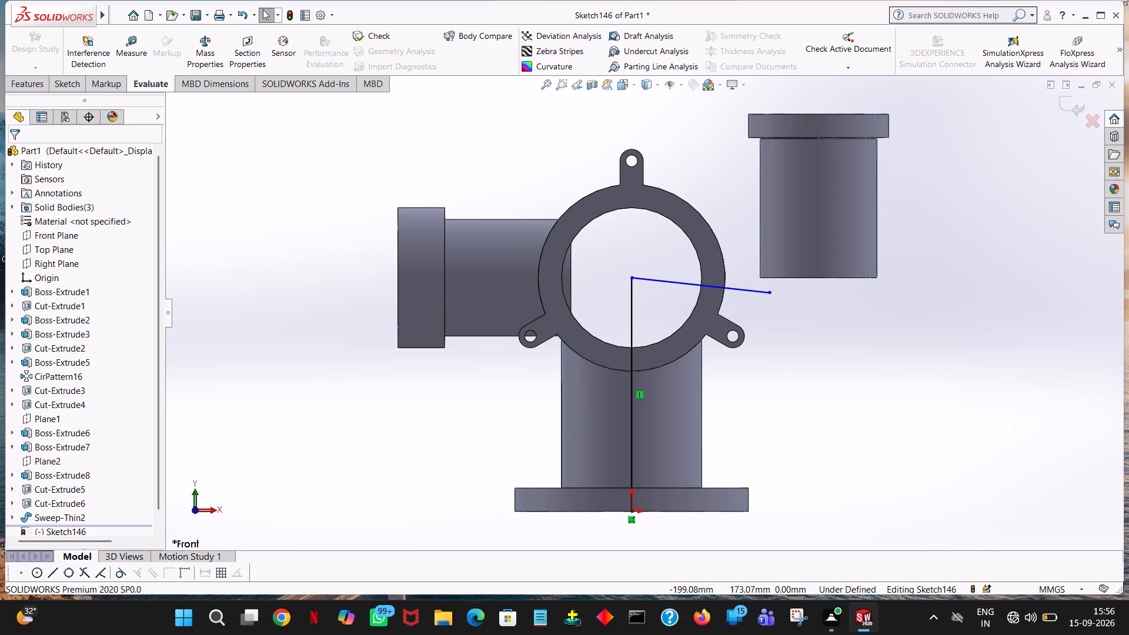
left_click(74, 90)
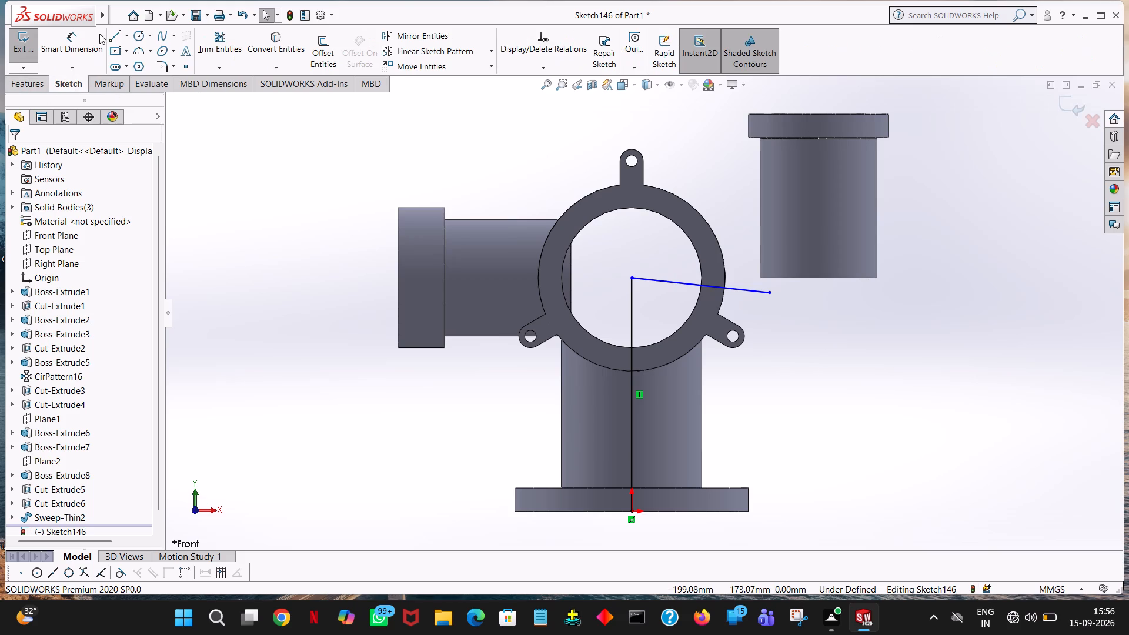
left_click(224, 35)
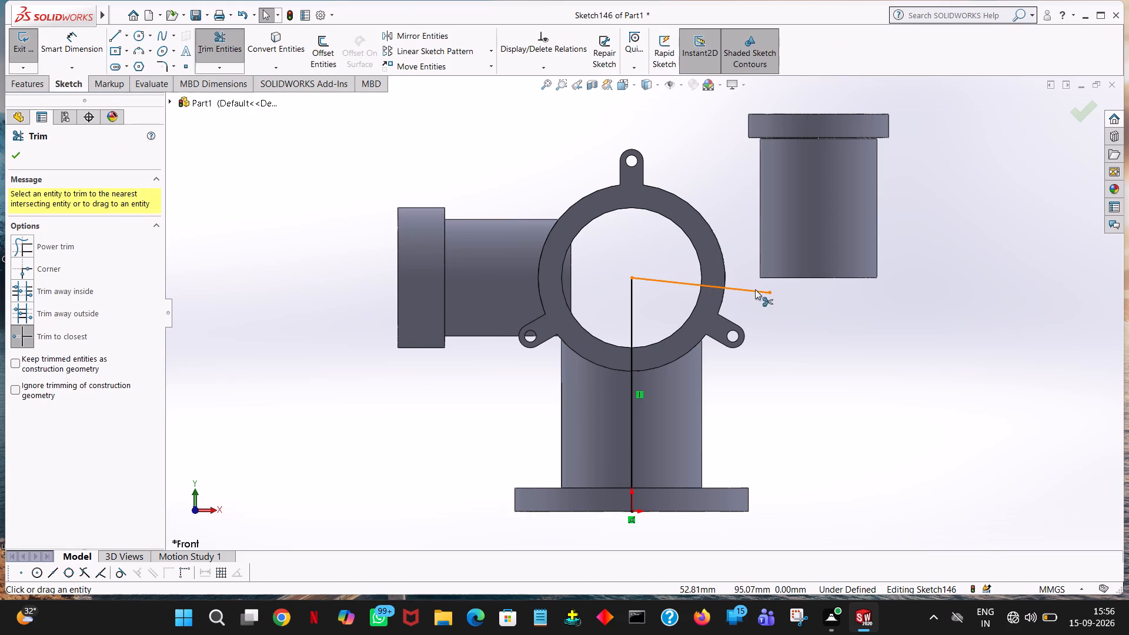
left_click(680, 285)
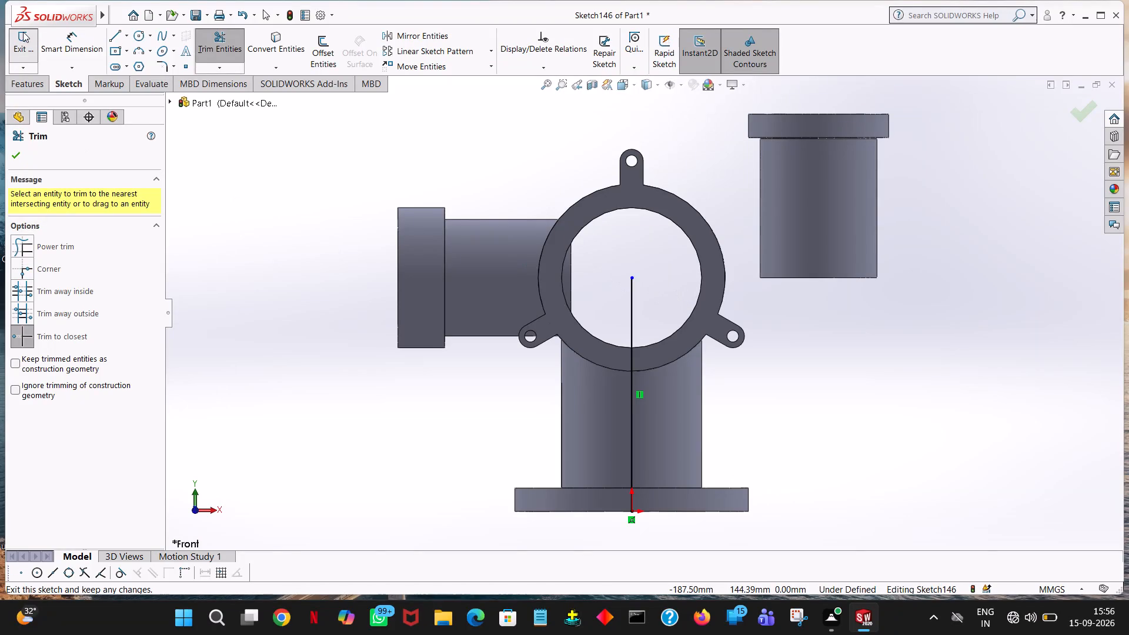
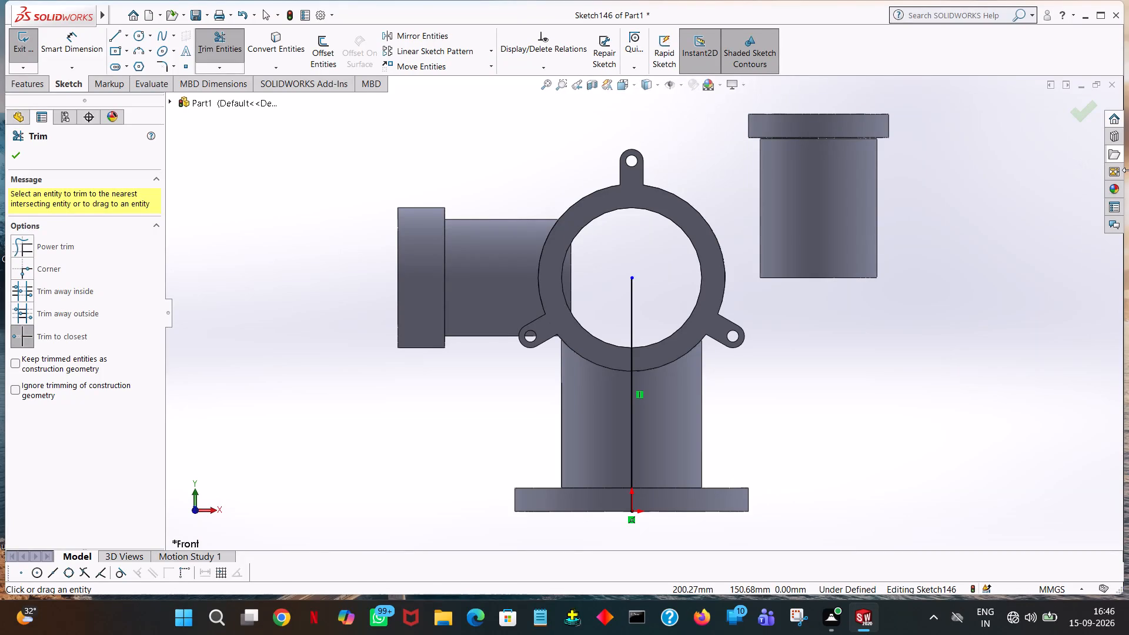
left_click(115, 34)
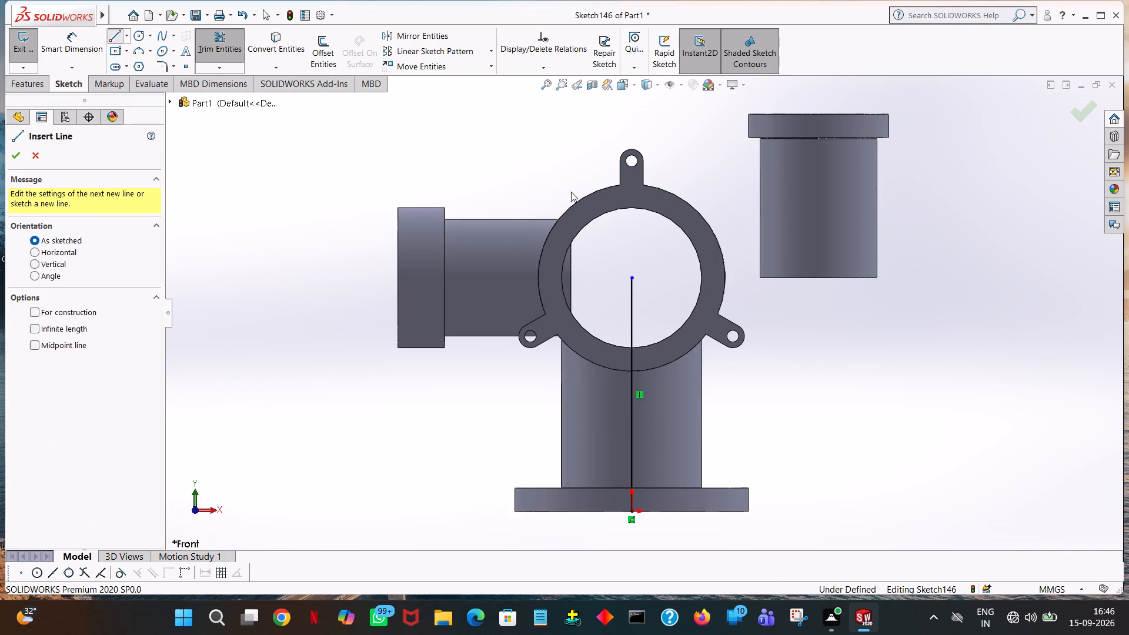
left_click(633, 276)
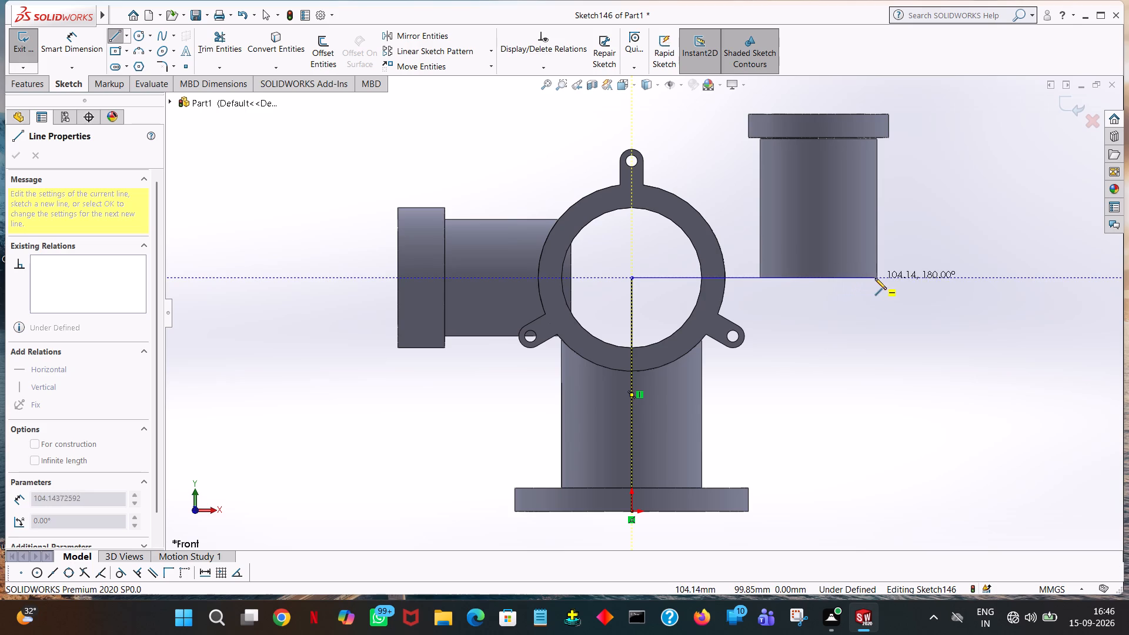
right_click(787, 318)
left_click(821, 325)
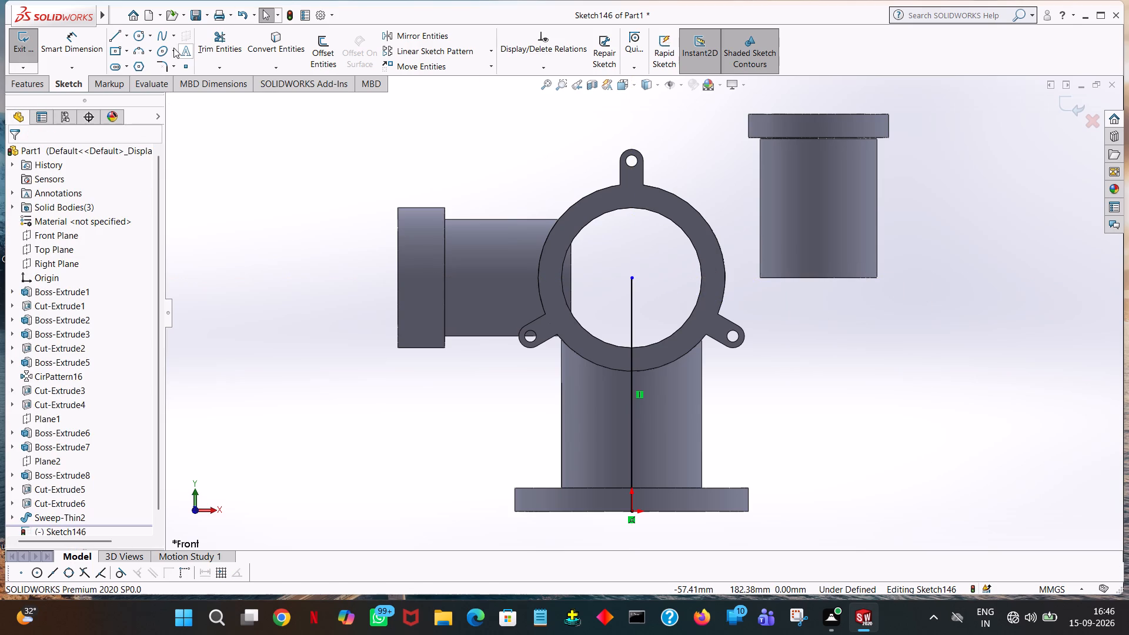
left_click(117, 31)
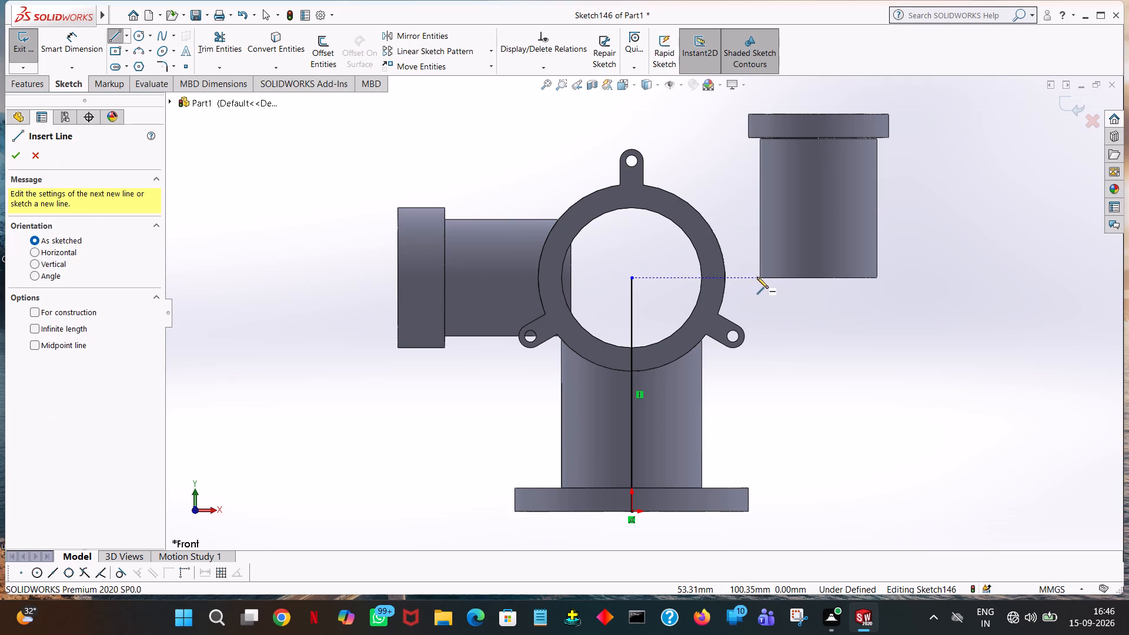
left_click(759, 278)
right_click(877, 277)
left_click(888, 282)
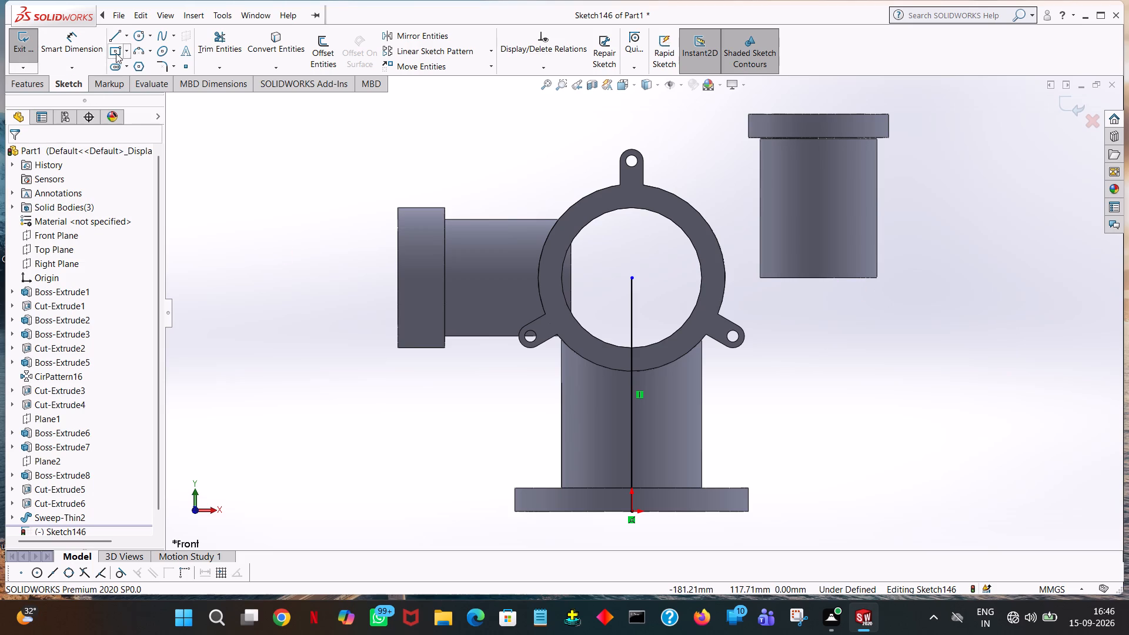
Sketch a horizontal line 80 mm long from the ring's centre towards the detached upright pipe.
left_click(119, 36)
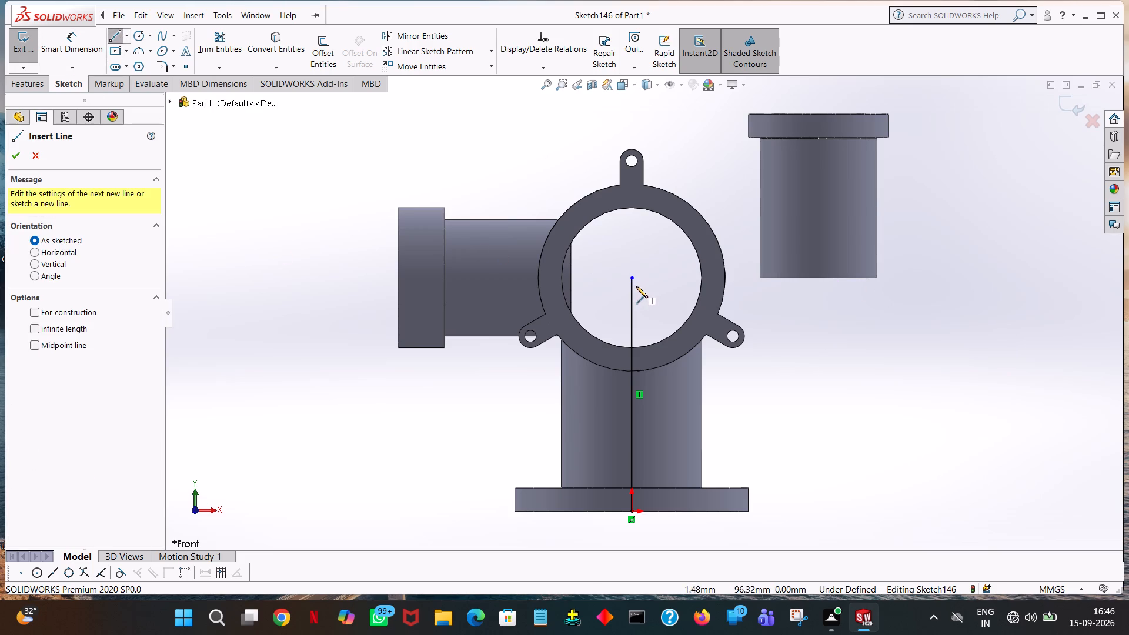
left_click(632, 278)
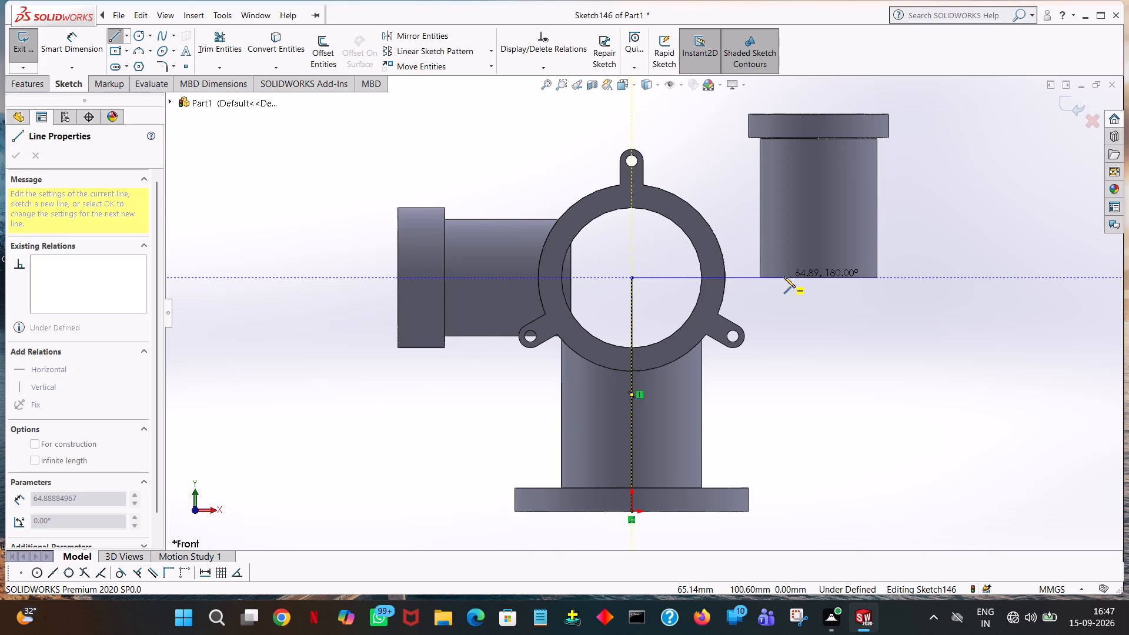
left_click(821, 275)
type("80")
key("Return")
right_click(821, 275)
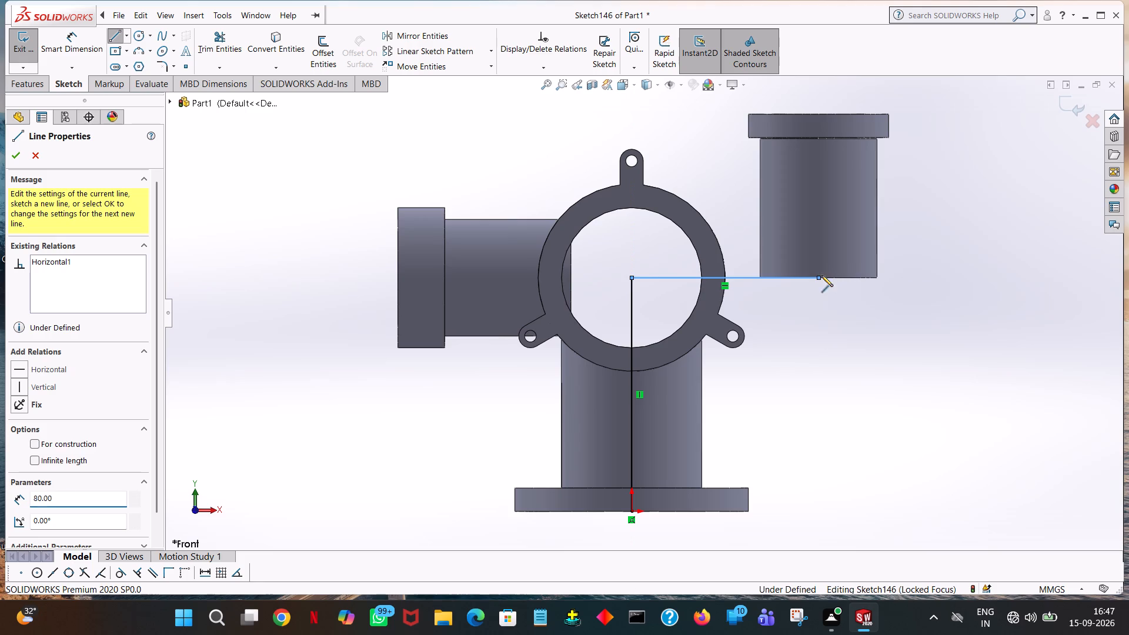
left_click(834, 285)
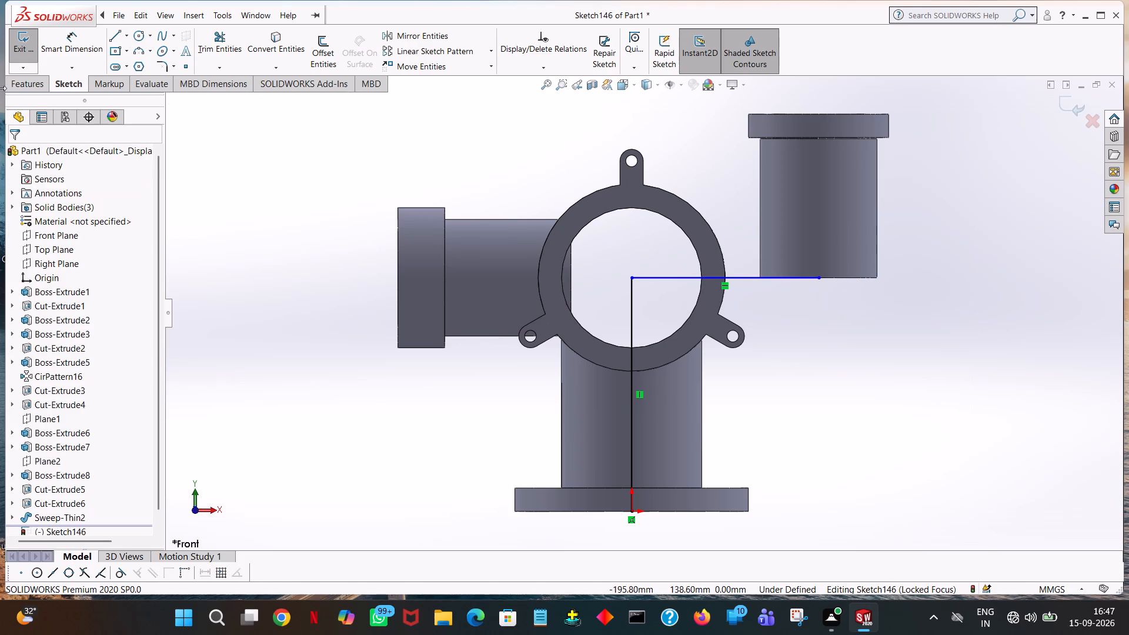
Trim away the vertical sketch line running from the ring's centre down to the base flange.
left_click(234, 35)
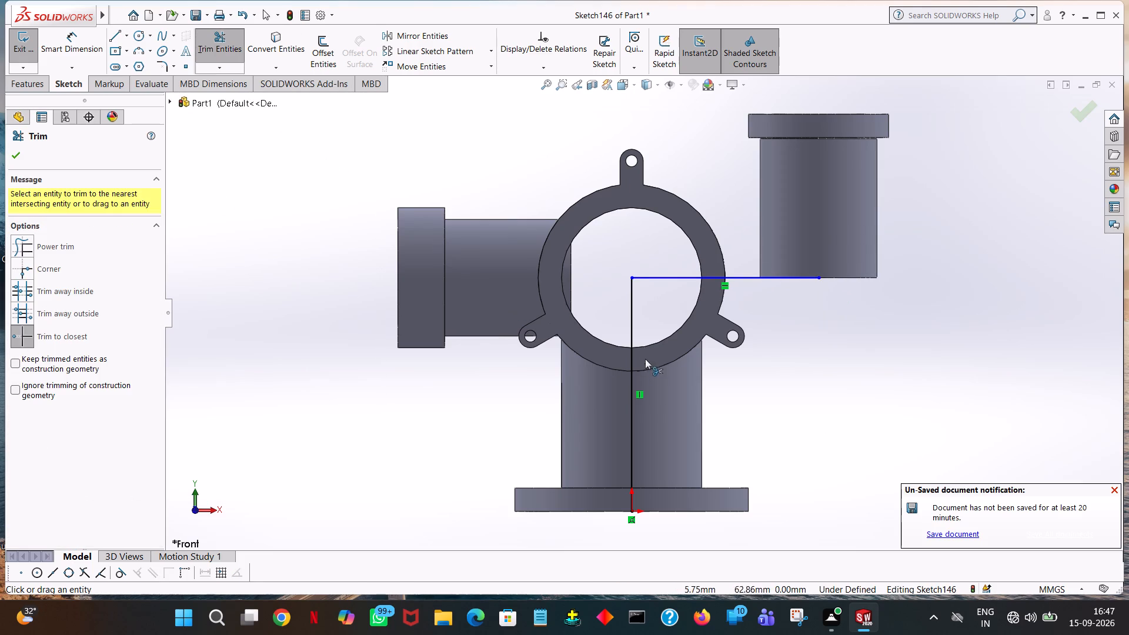
left_click(632, 333)
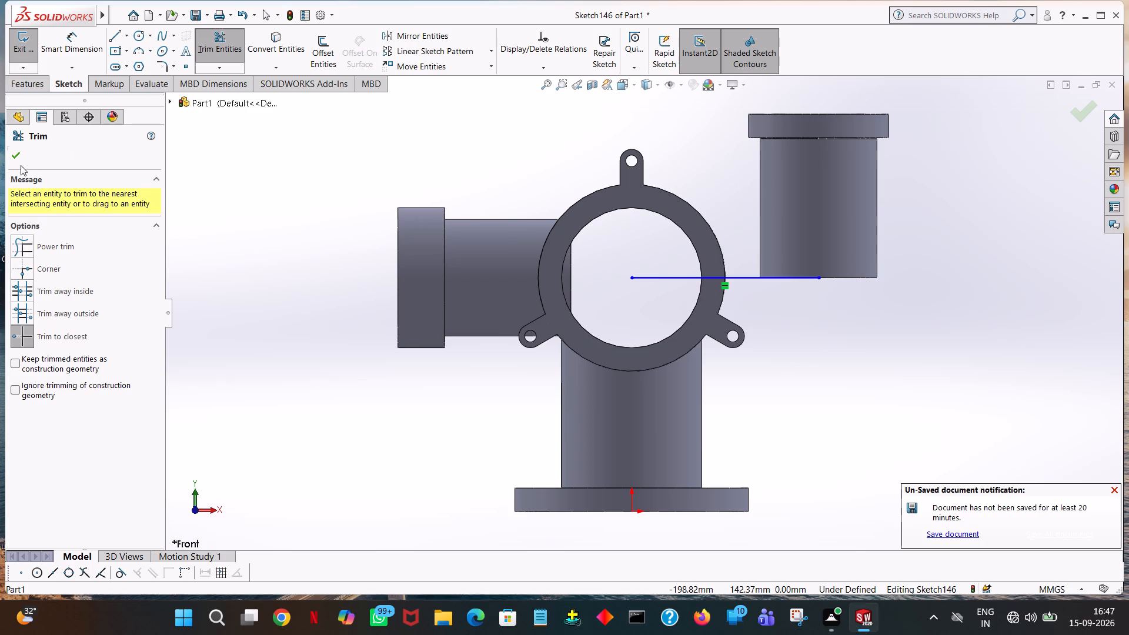
left_click(21, 156)
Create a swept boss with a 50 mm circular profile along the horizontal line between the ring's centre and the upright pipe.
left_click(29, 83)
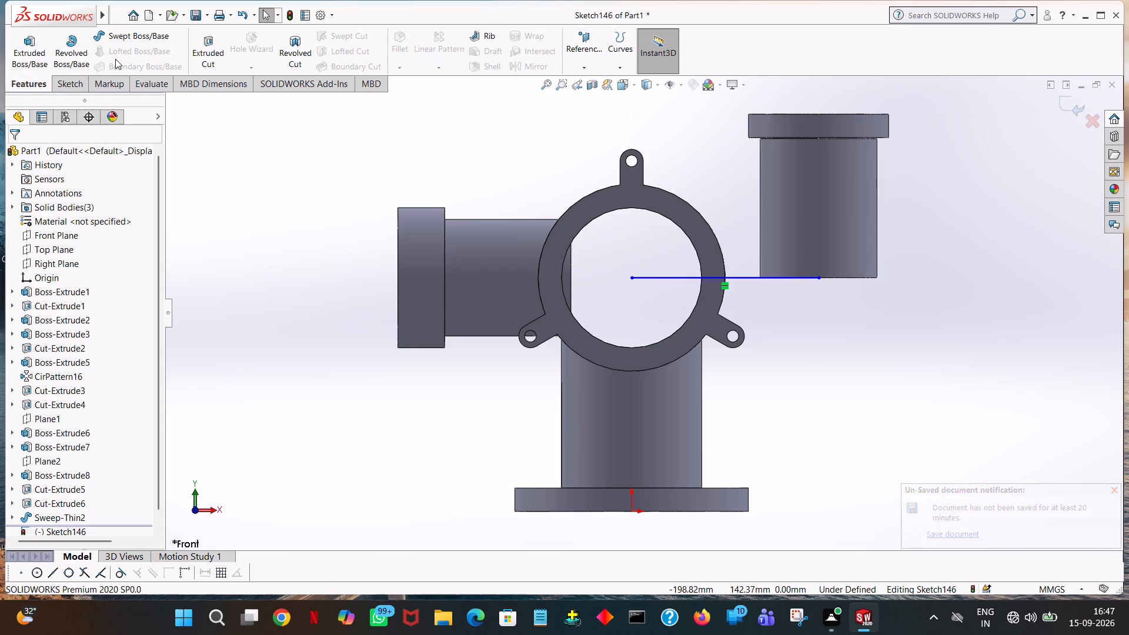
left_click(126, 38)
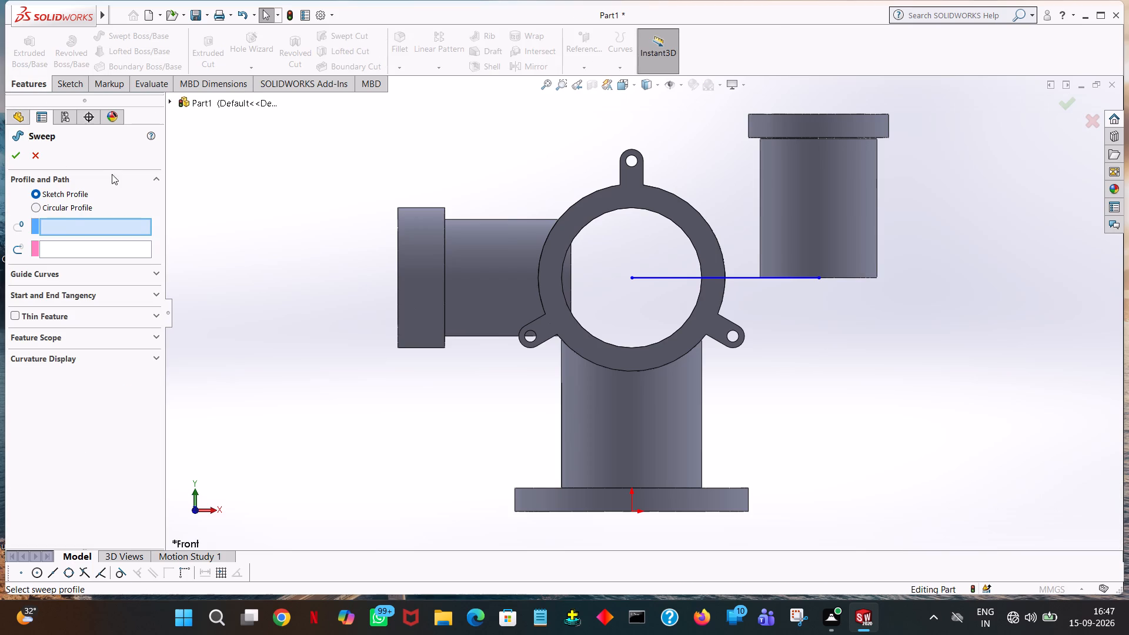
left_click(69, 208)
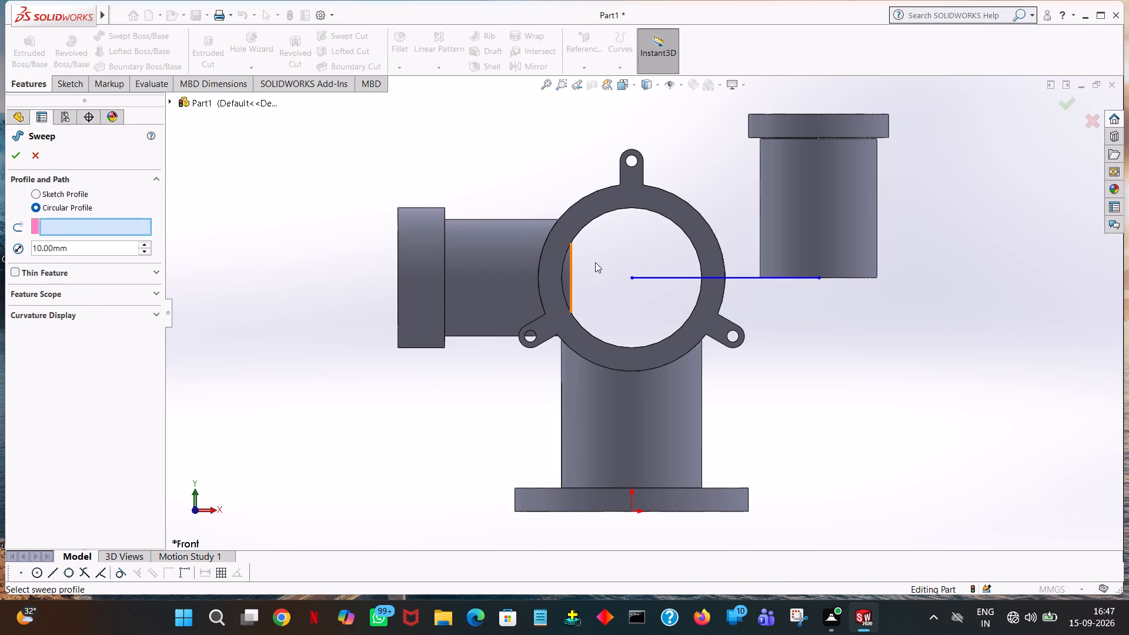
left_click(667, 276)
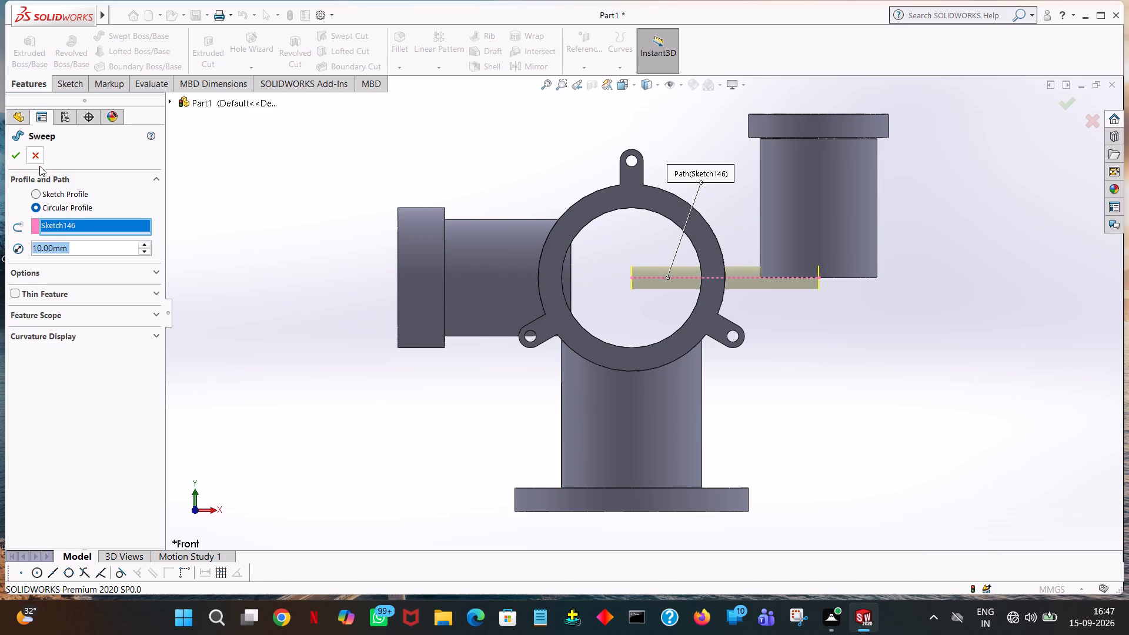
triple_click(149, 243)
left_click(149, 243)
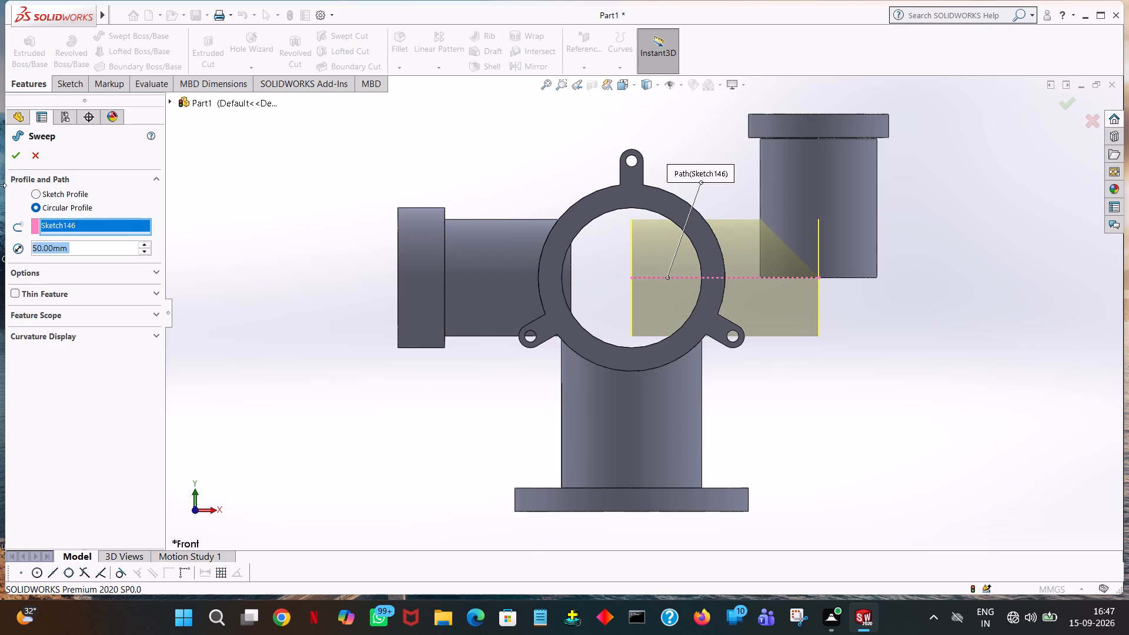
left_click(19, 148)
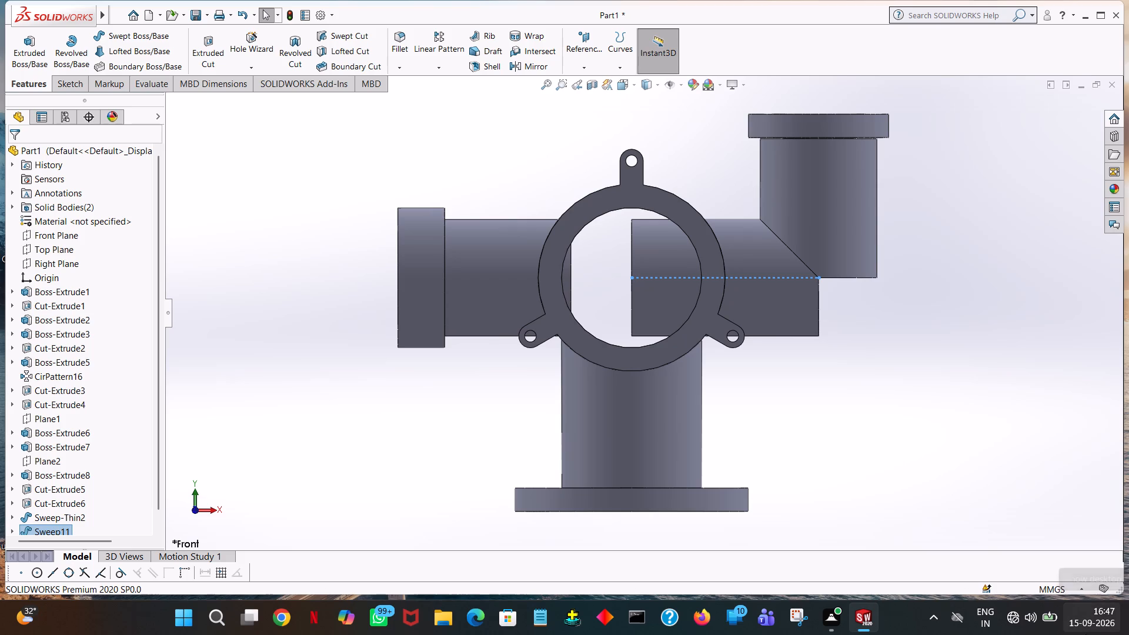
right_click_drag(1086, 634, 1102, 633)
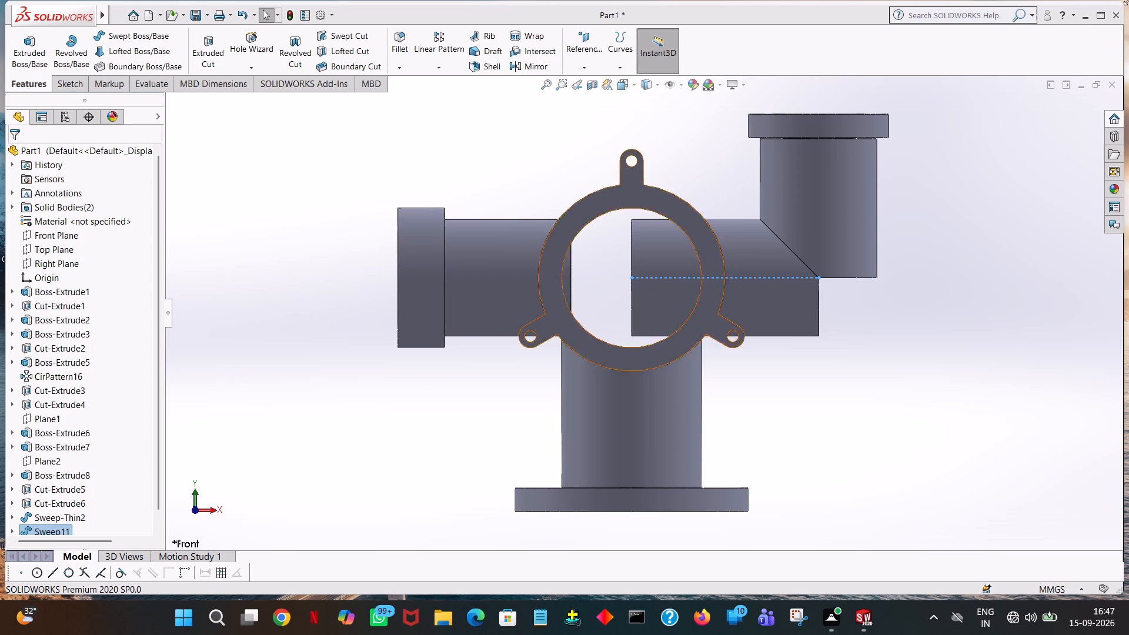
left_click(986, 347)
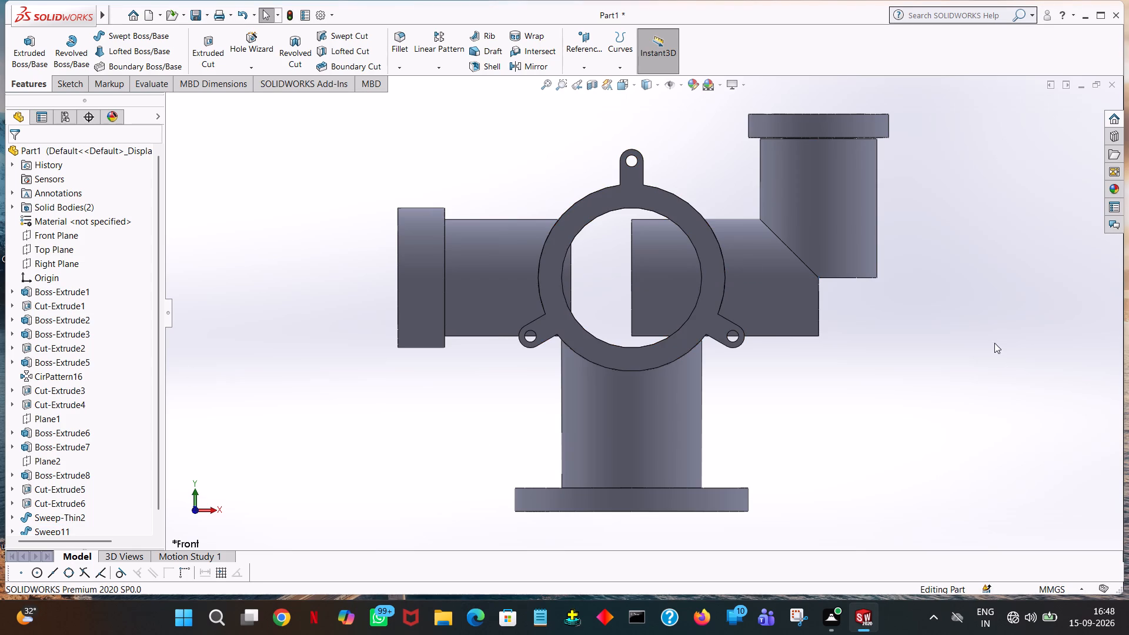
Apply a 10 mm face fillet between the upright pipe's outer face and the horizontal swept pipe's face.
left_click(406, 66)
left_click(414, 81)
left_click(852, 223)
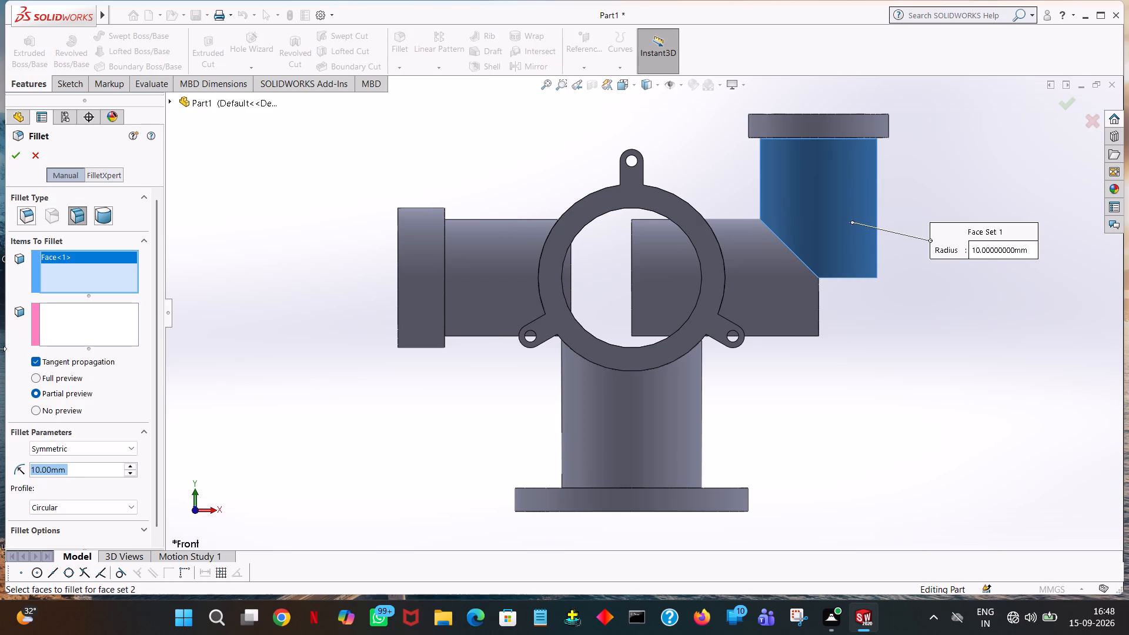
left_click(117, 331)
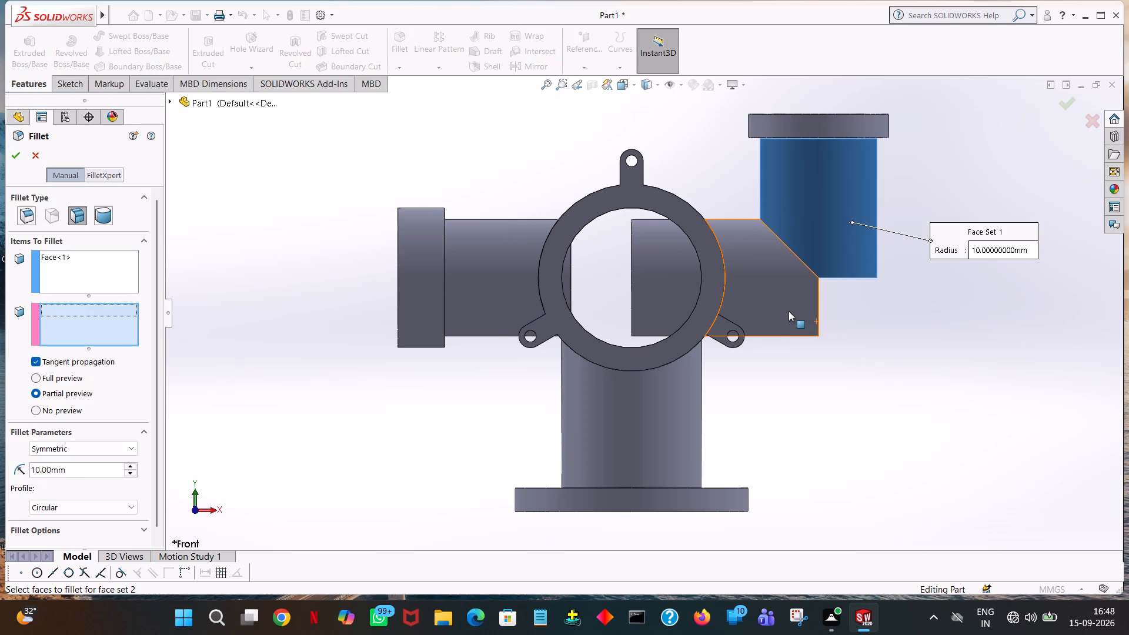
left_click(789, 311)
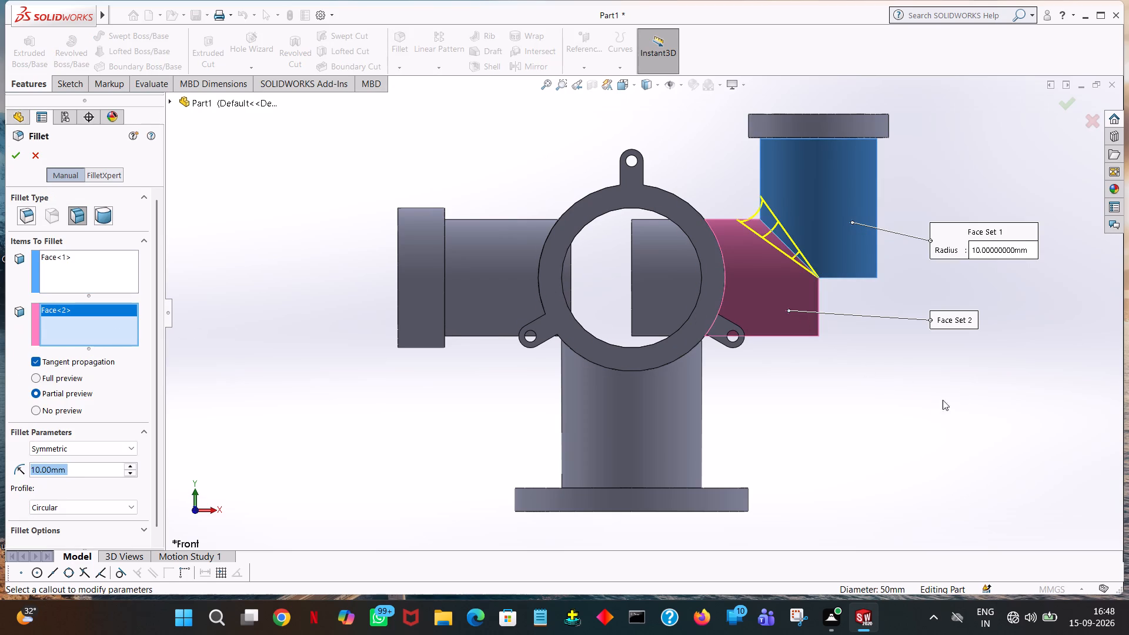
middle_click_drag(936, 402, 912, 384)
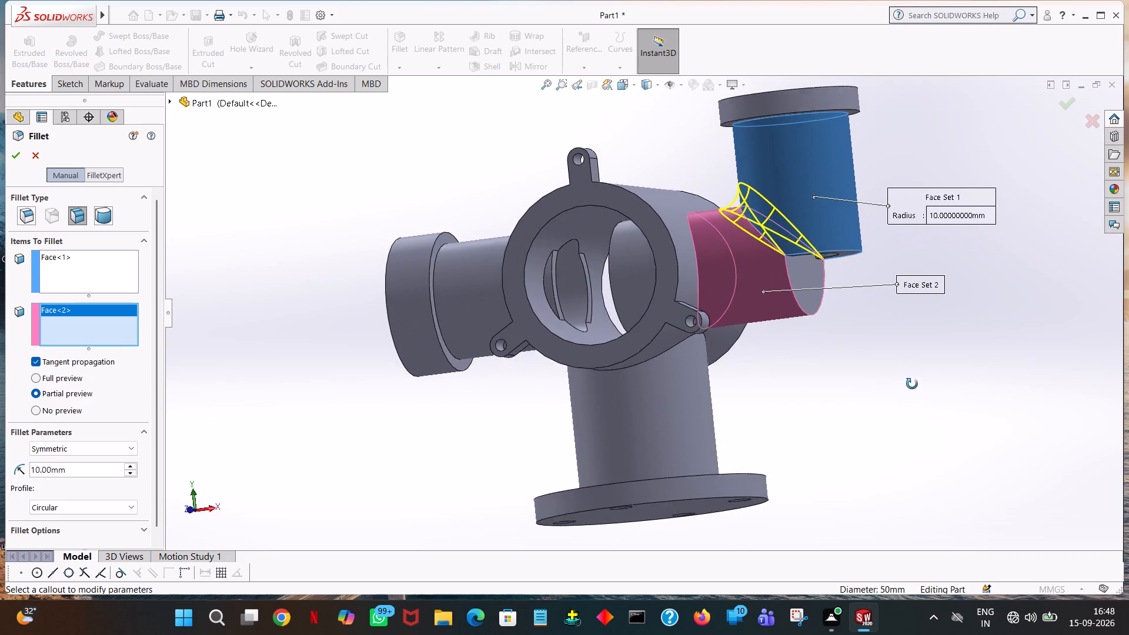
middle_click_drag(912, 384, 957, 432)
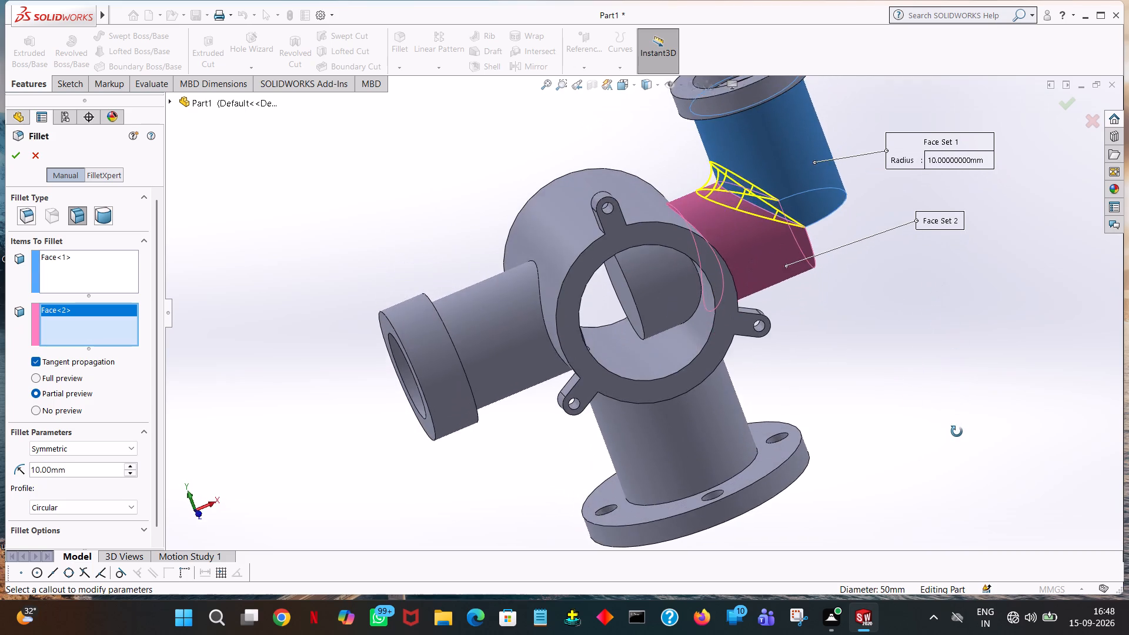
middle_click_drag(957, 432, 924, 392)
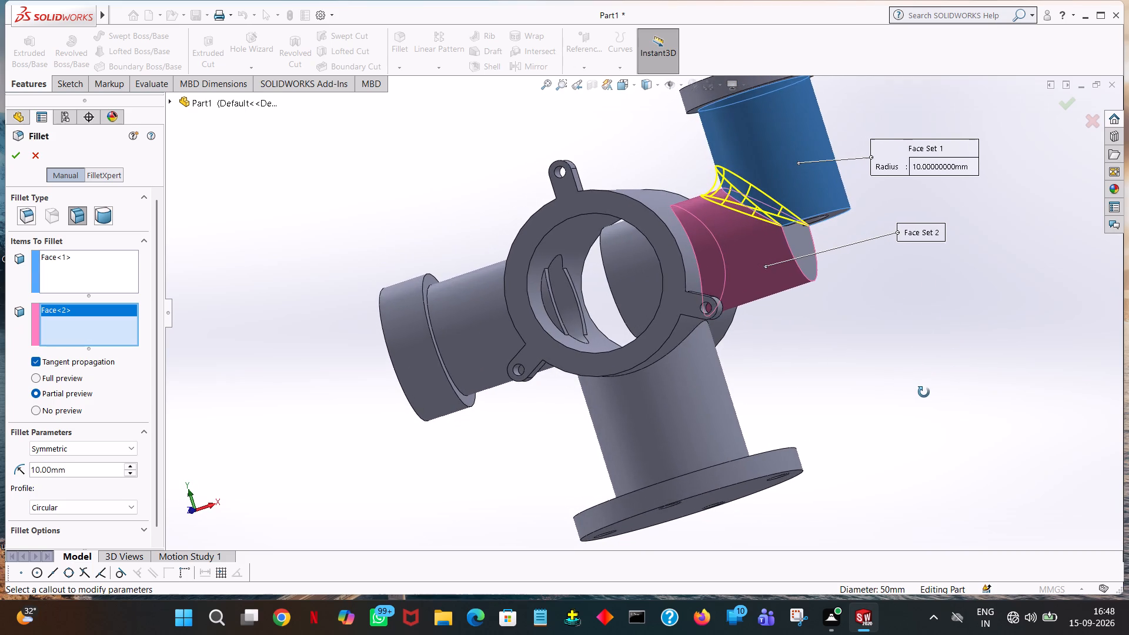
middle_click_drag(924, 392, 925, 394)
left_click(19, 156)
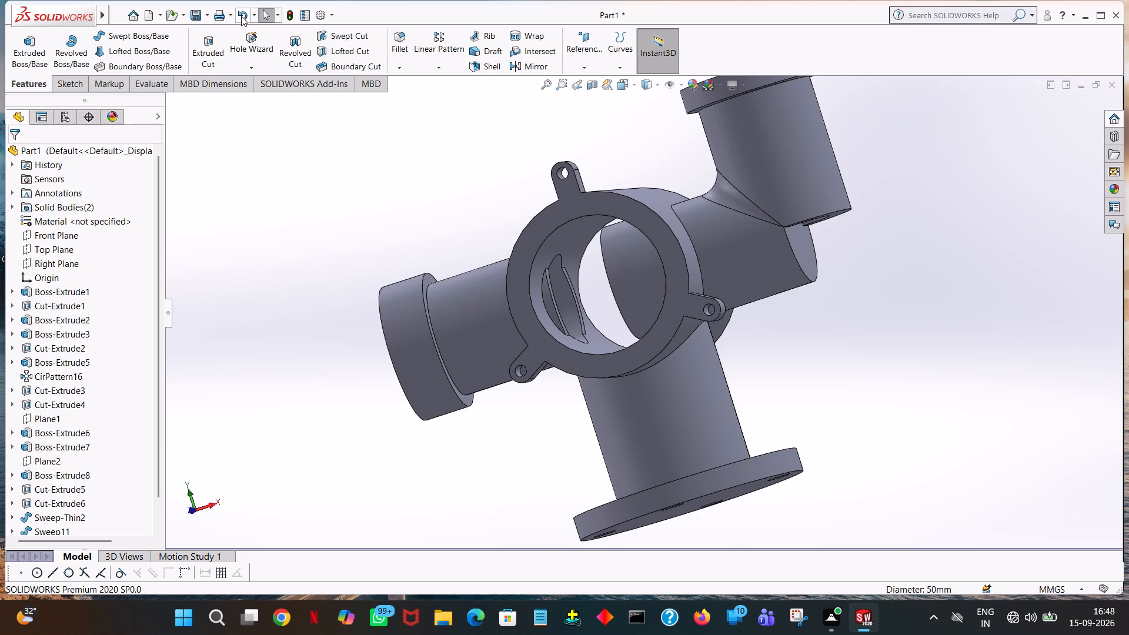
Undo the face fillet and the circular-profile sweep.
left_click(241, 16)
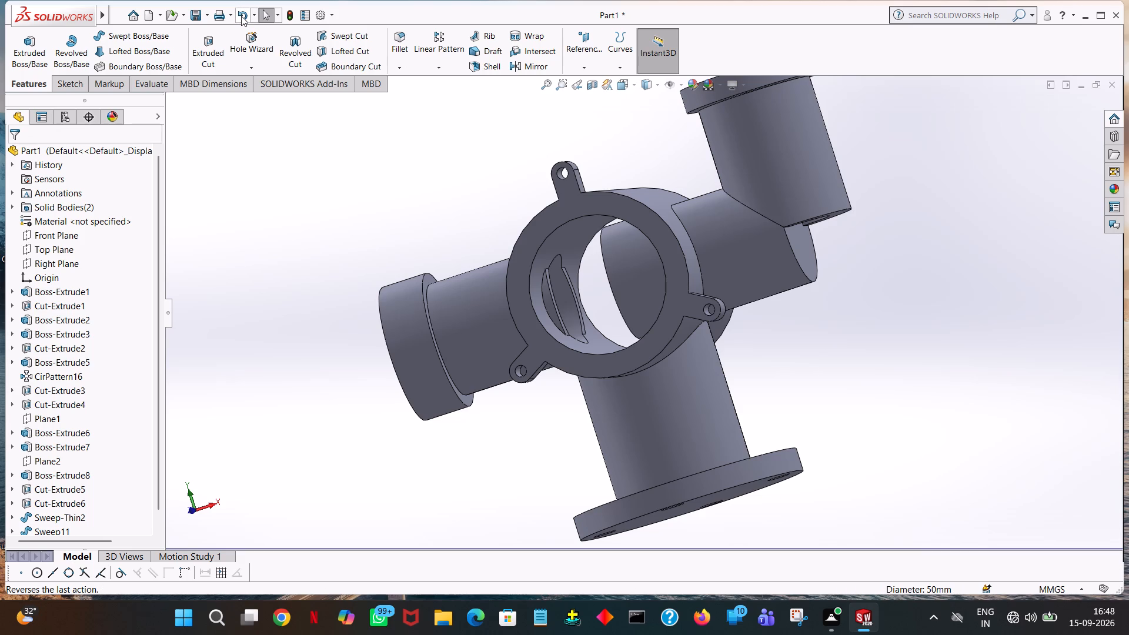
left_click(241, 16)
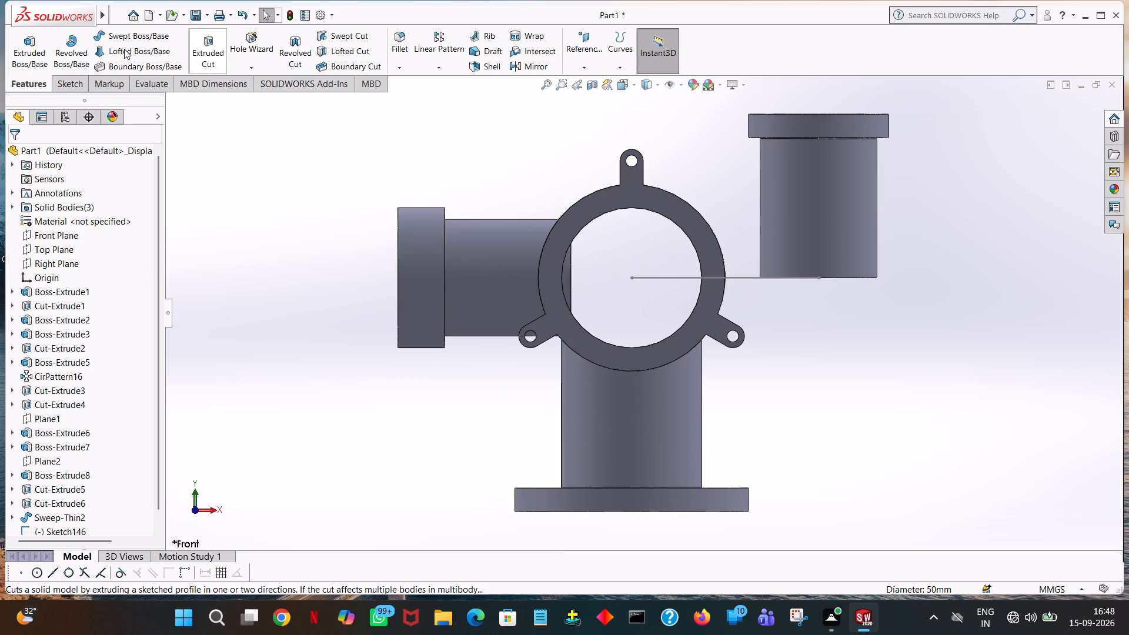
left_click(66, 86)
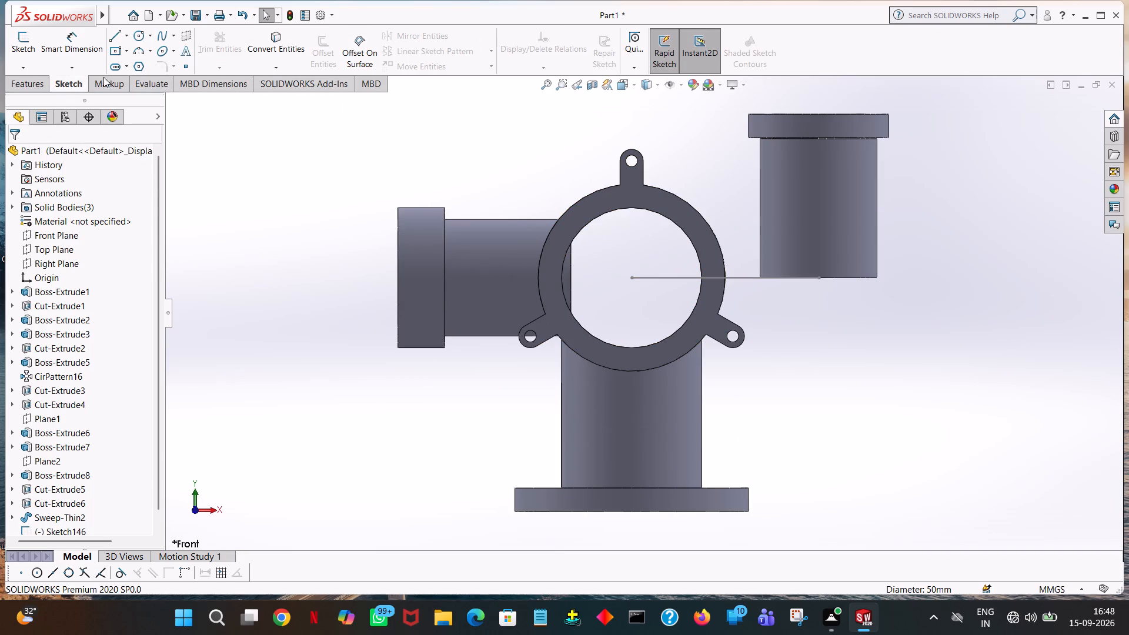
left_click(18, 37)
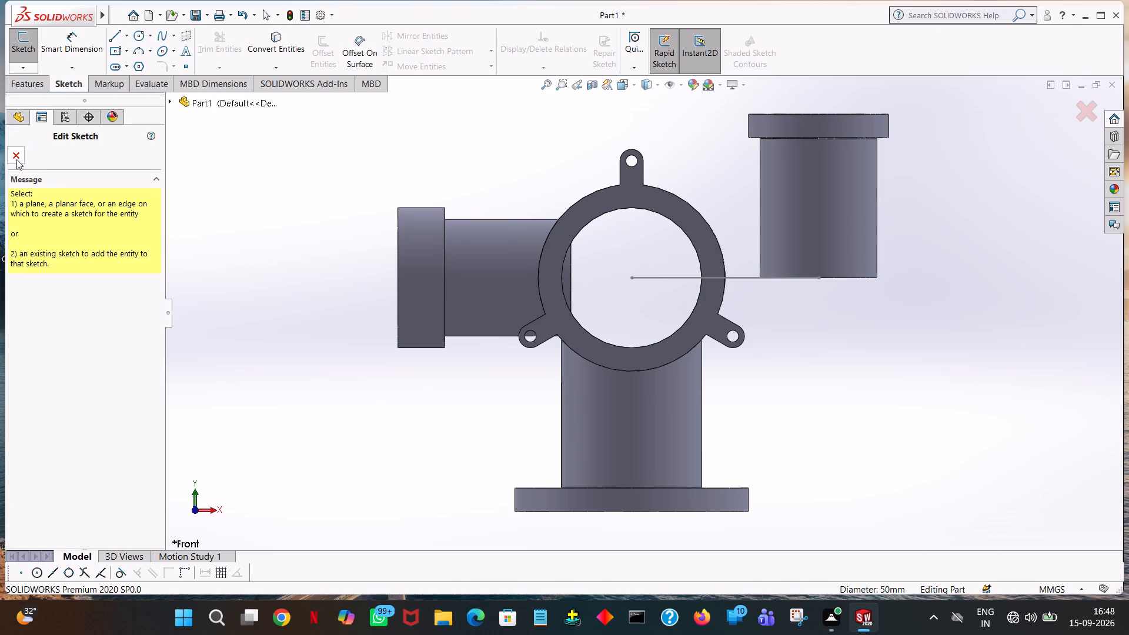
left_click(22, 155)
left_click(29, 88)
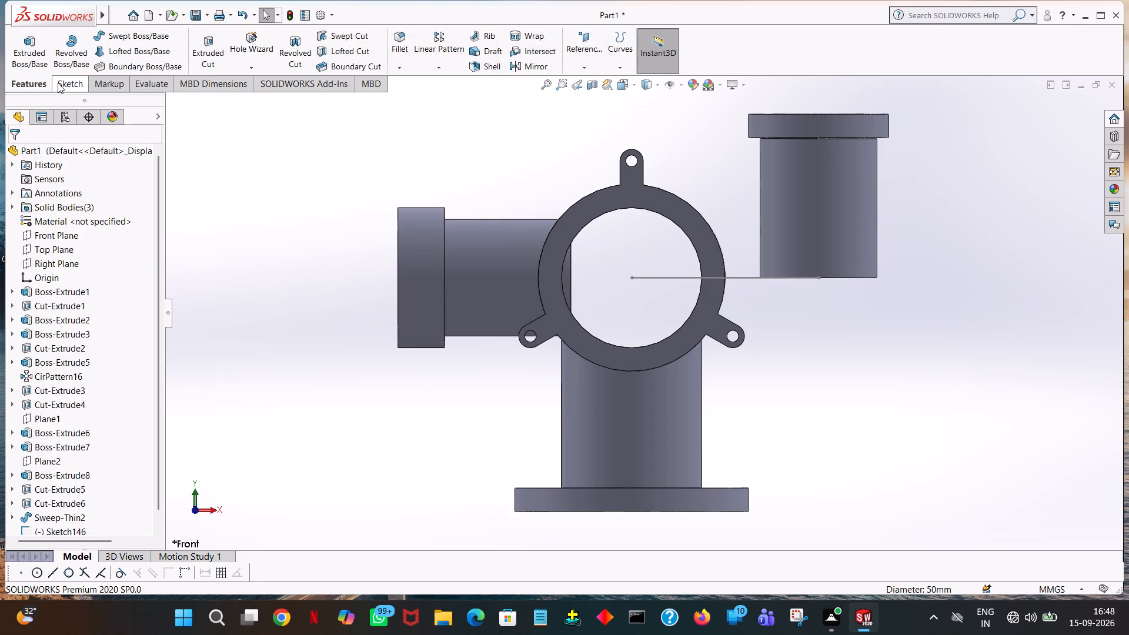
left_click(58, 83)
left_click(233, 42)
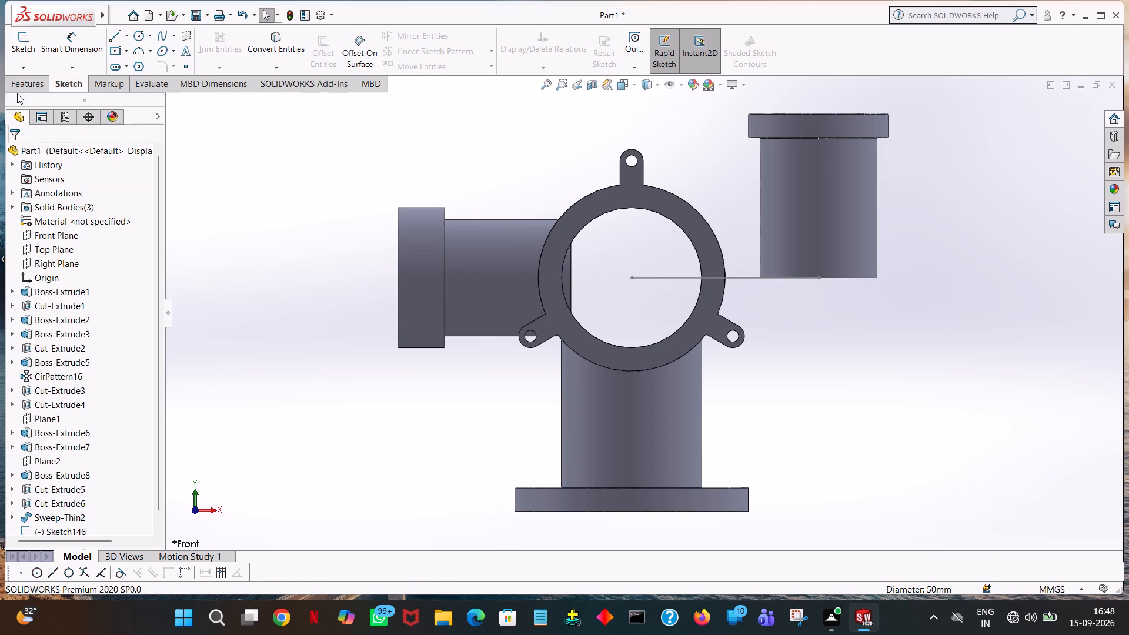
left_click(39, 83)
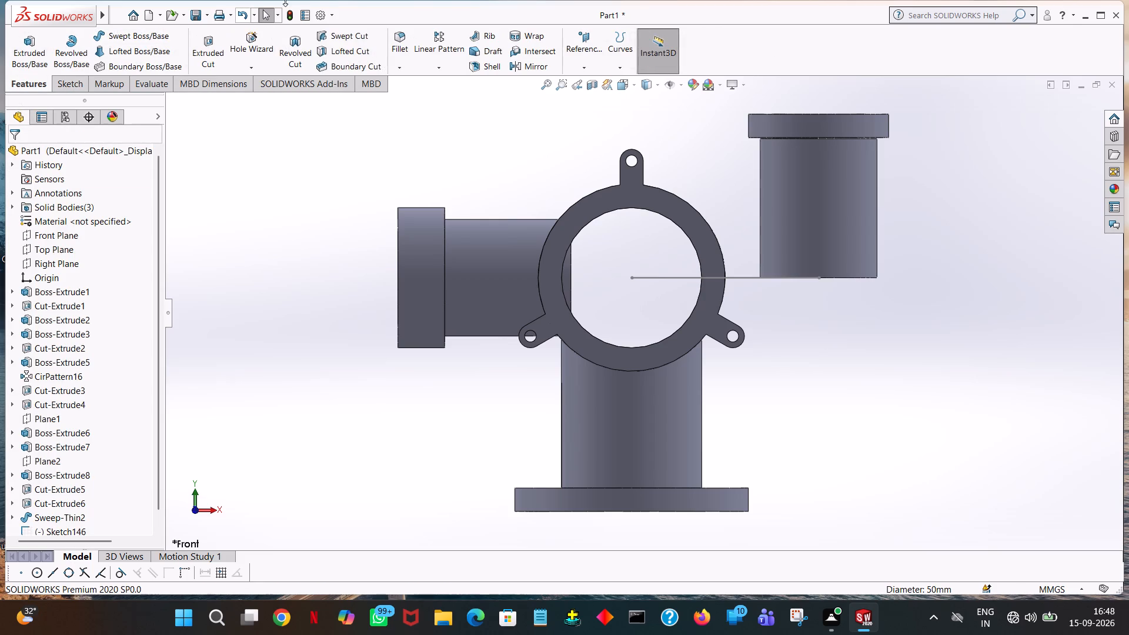
Undo back into the path sketch and trim away the horizontal line between the ring's centre and the upright pipe.
left_click(247, 16)
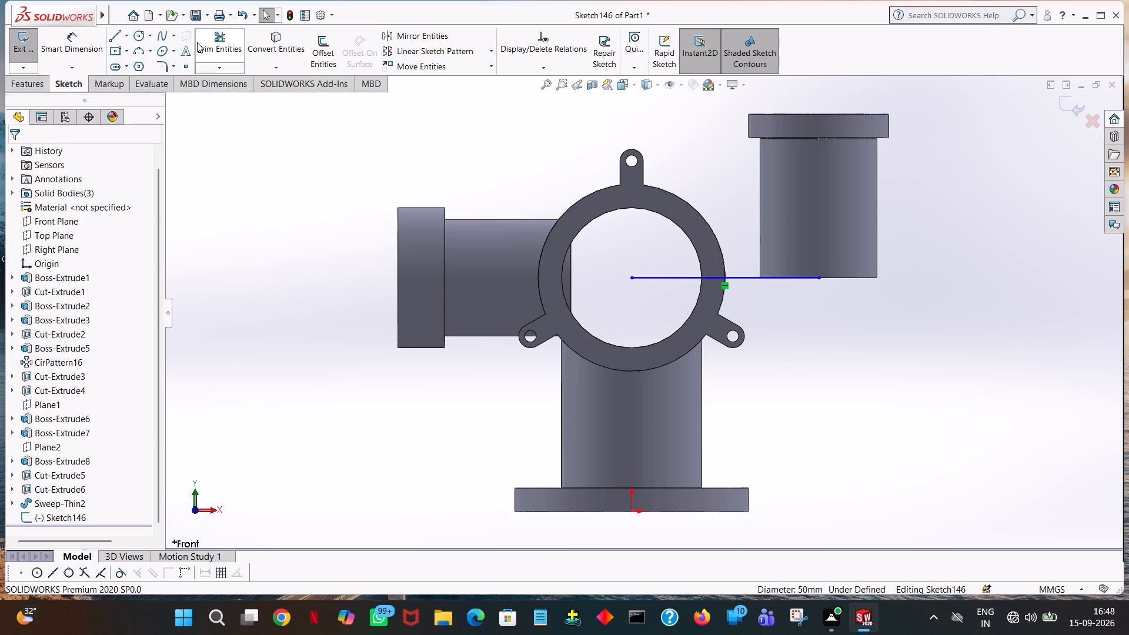
left_click(197, 42)
left_click(682, 278)
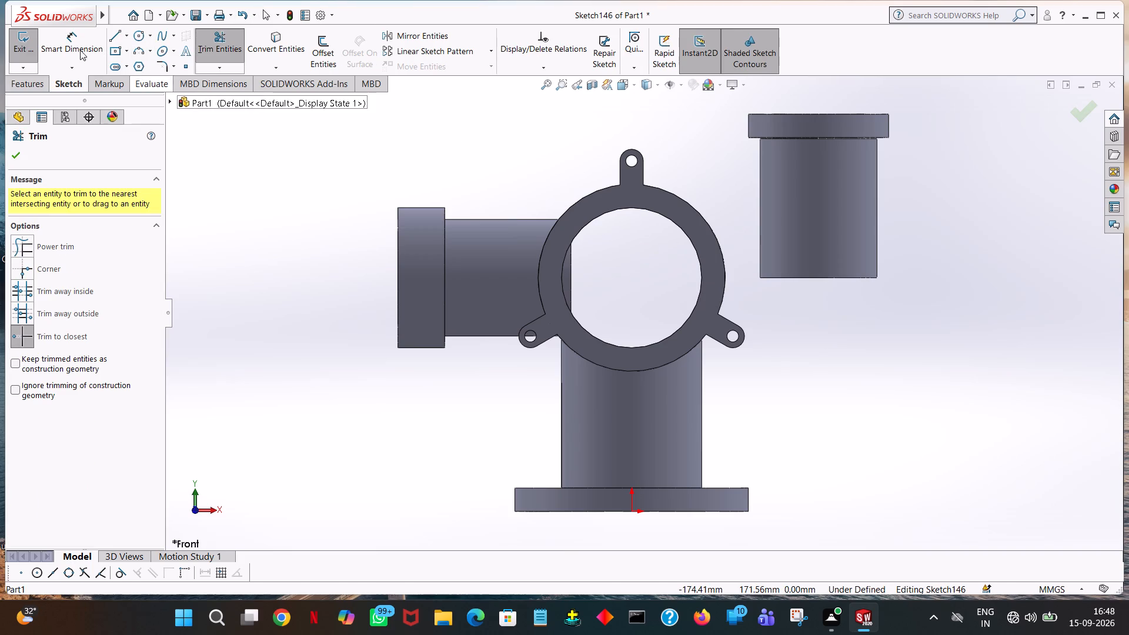
In the back view, sketch a 105 mm horizontal line from the ring's centre to the upright pipe's outer bottom corner.
left_click(115, 36)
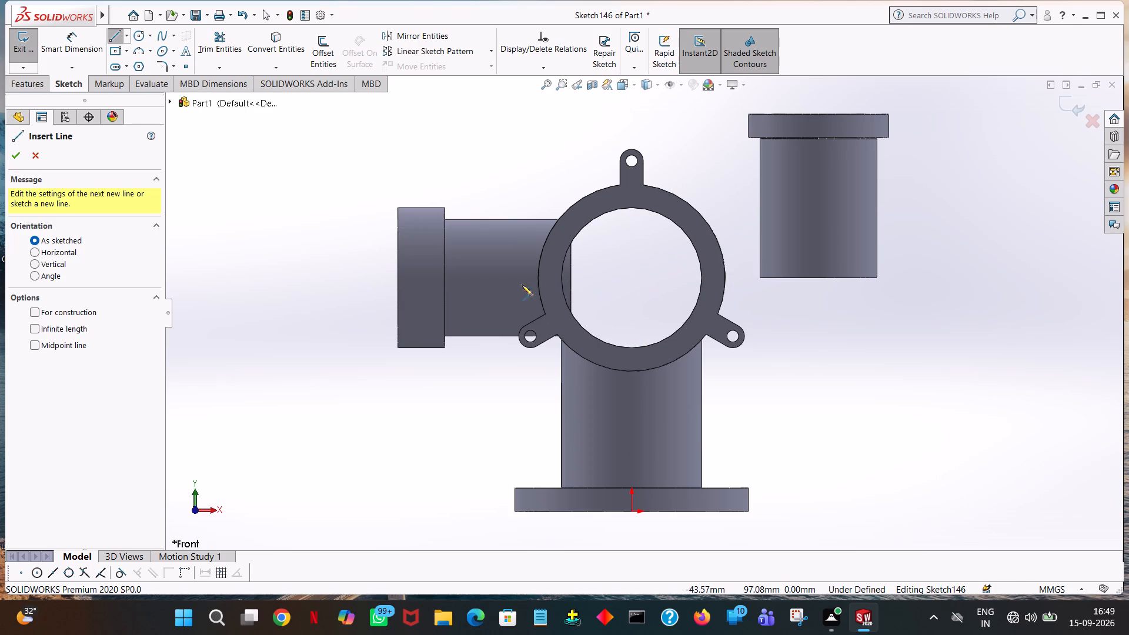
left_click(31, 157)
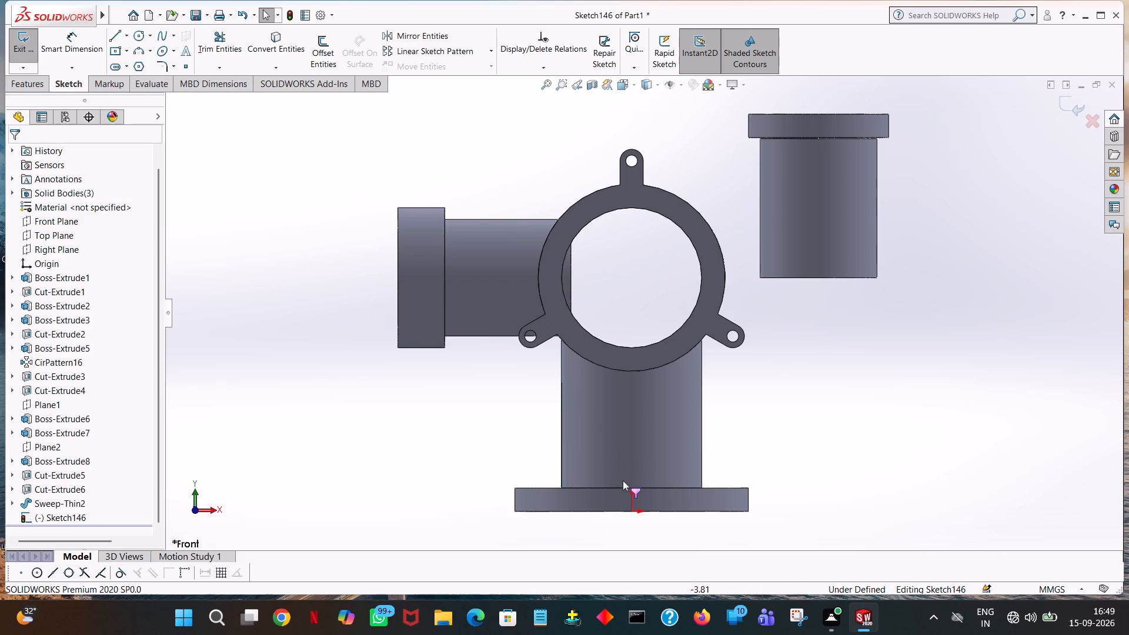
key("v")
key("space")
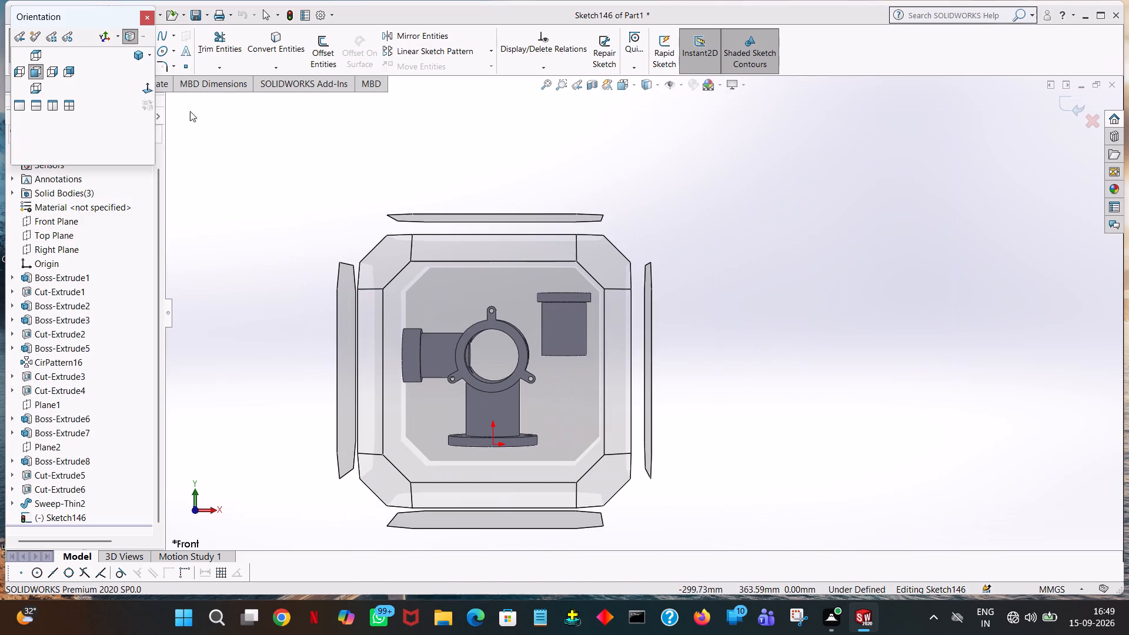
left_click(148, 93)
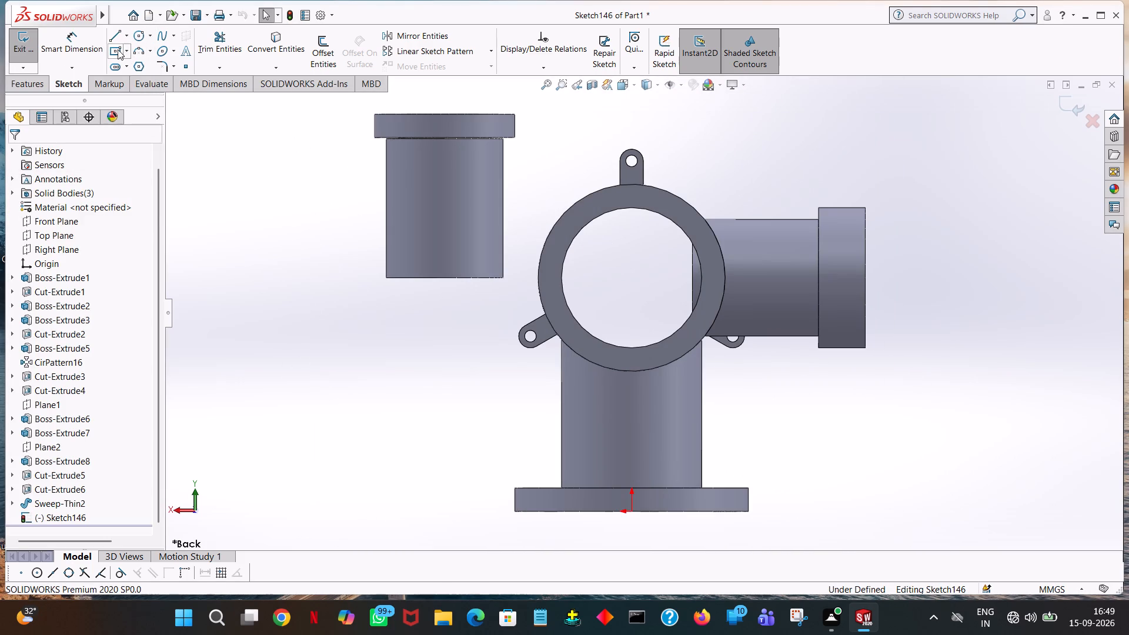
left_click(112, 33)
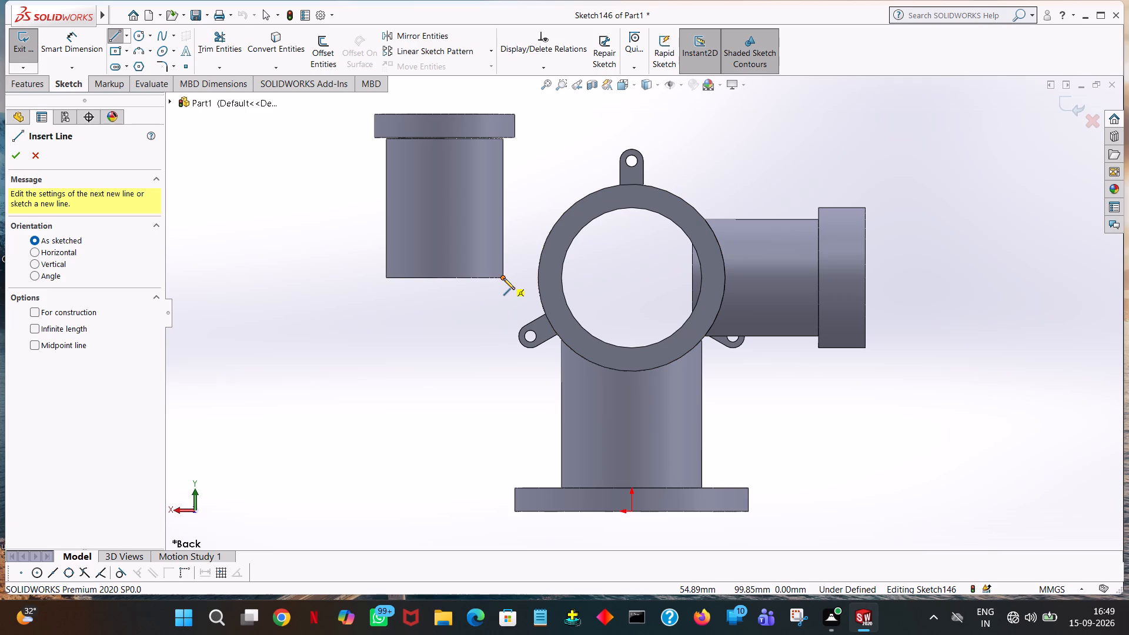
left_click(629, 278)
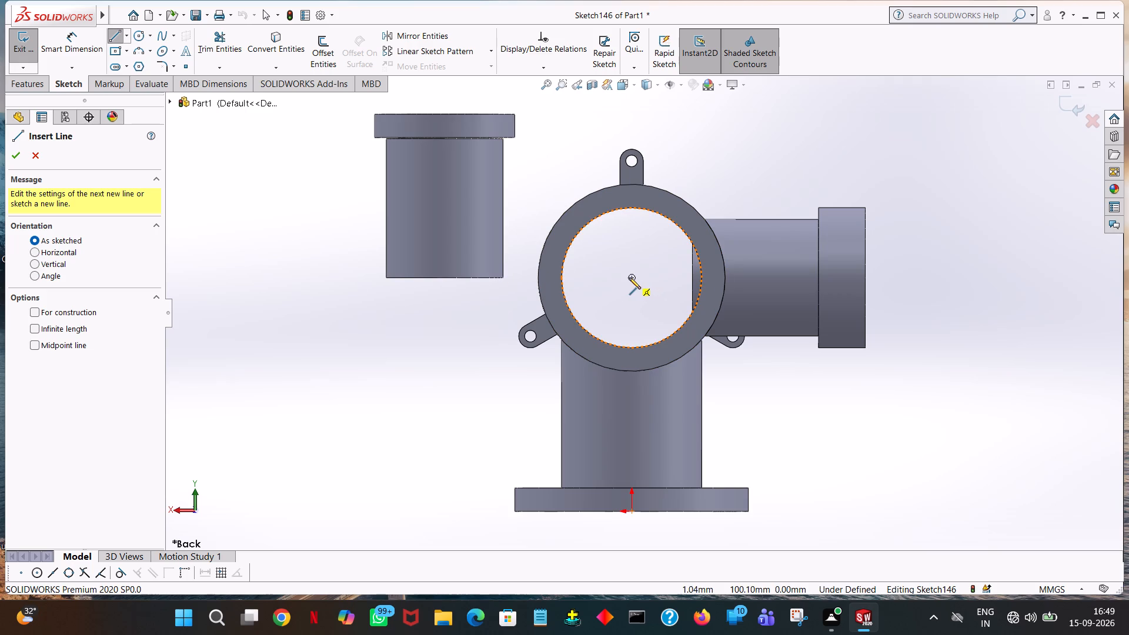
left_click(385, 277)
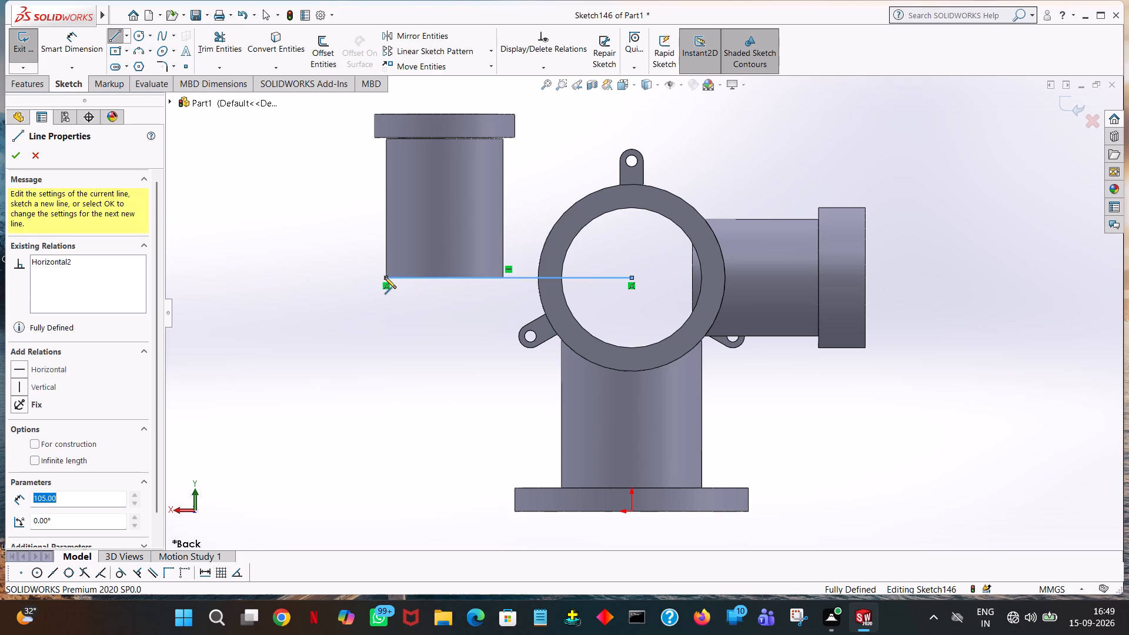
right_click(385, 277)
left_click(443, 285)
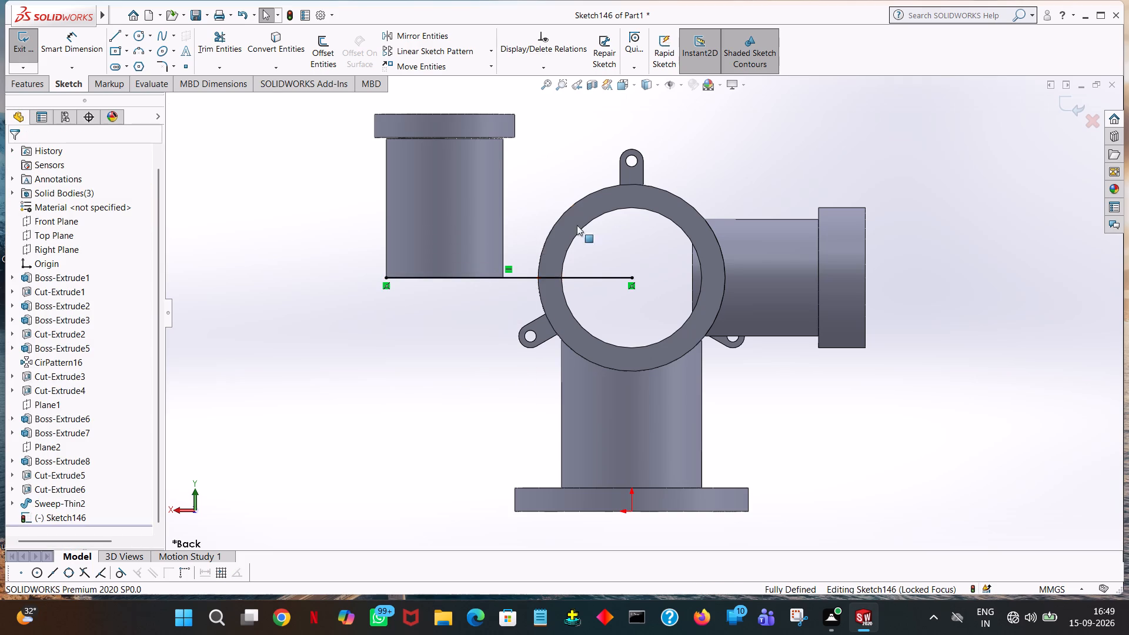
Create a swept boss with a 50 mm circular profile along the horizontal line from the ring's centre.
left_click(9, 84)
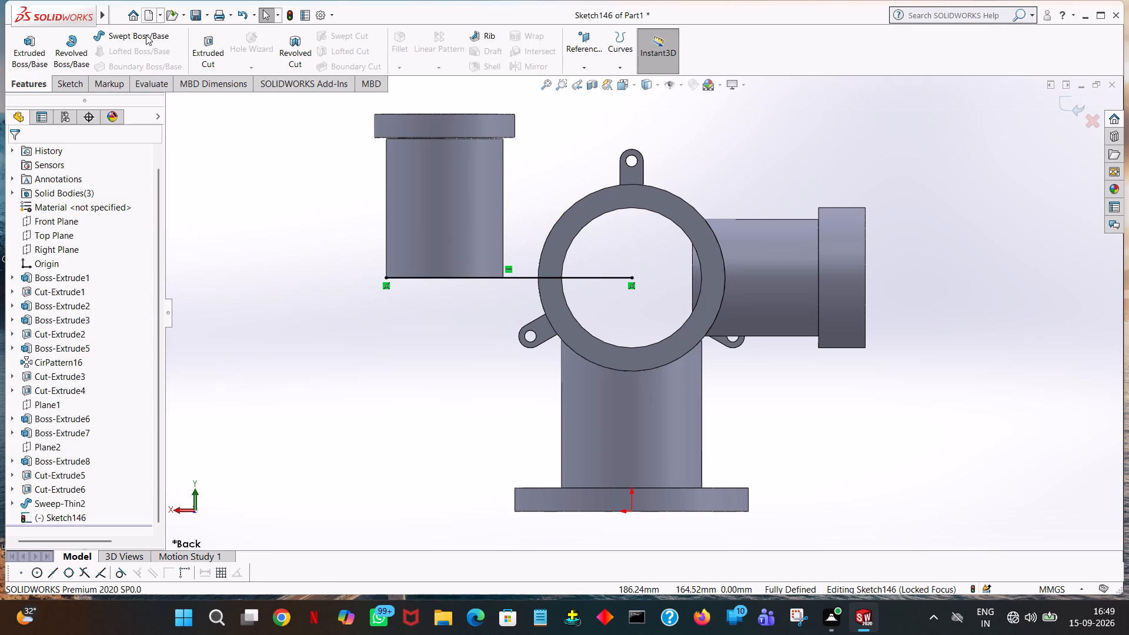
left_click(146, 35)
left_click(522, 278)
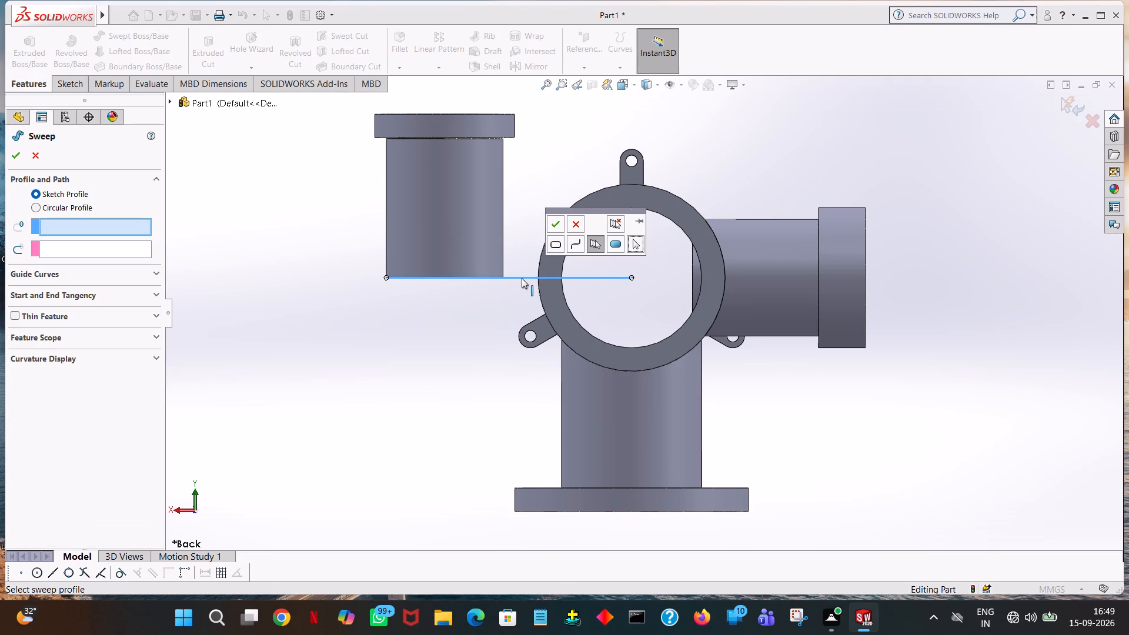
left_click(90, 208)
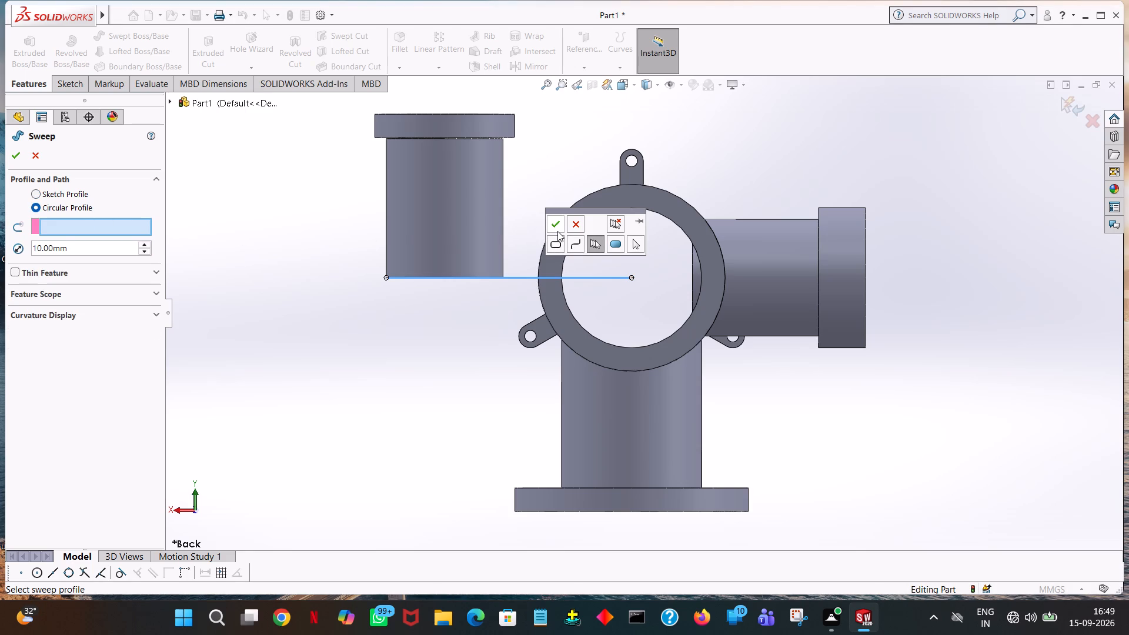
left_click(557, 228)
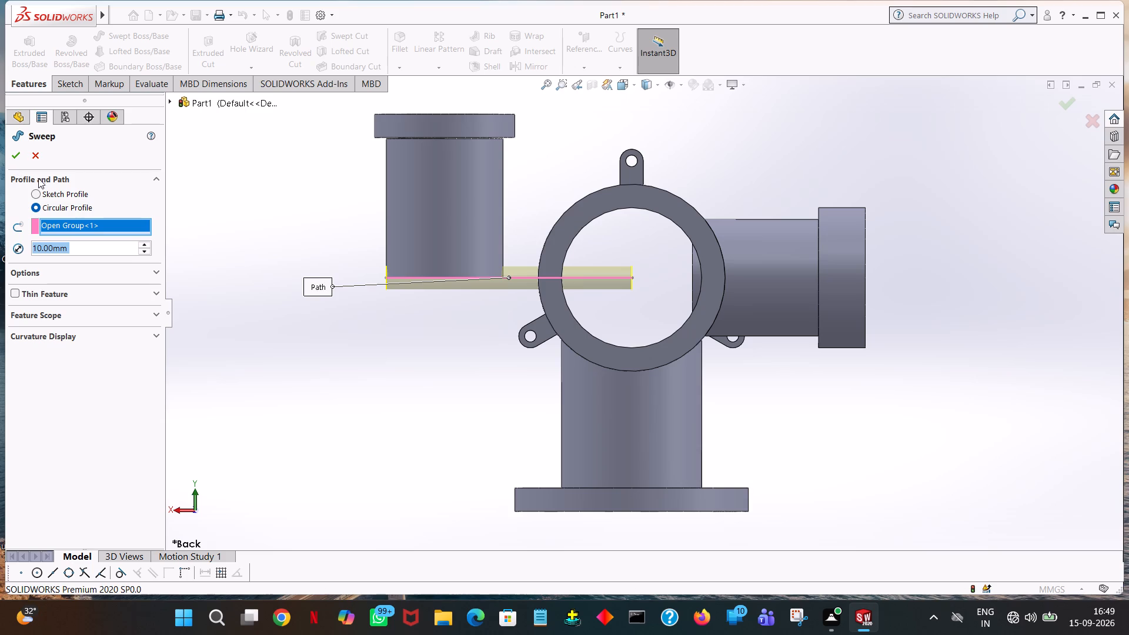
triple_click(146, 245)
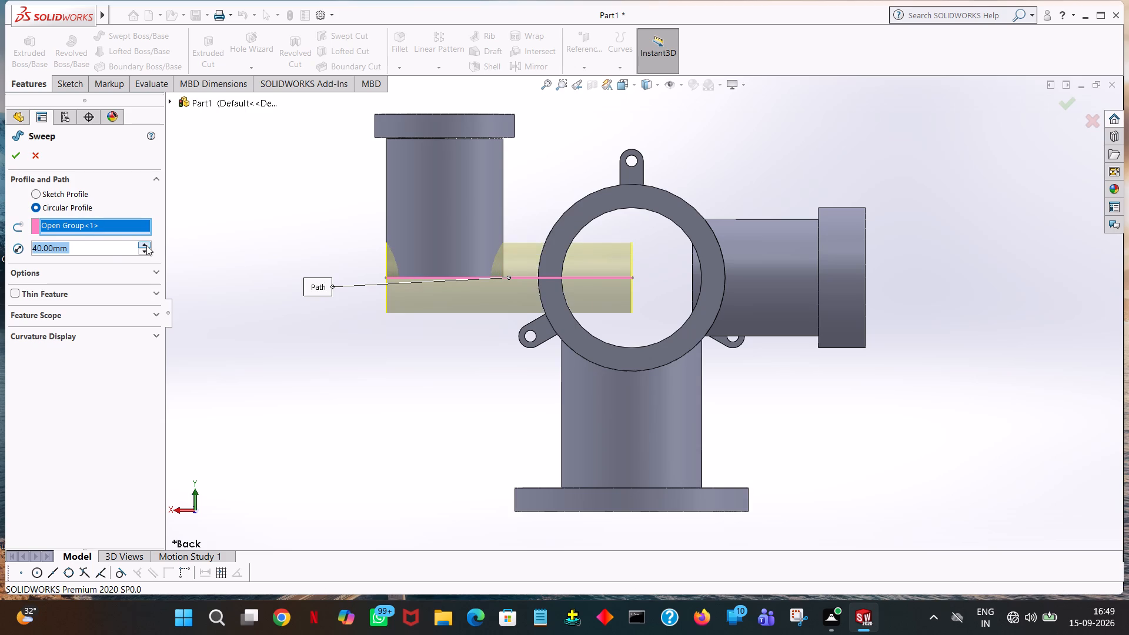
left_click(146, 245)
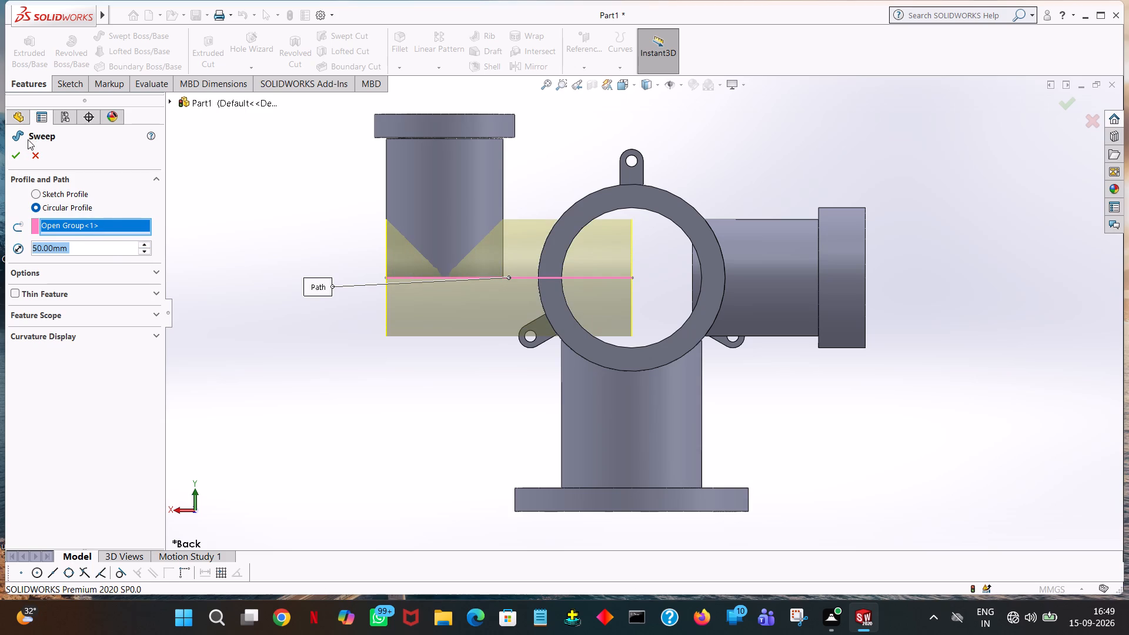
left_click(15, 155)
left_click(810, 193)
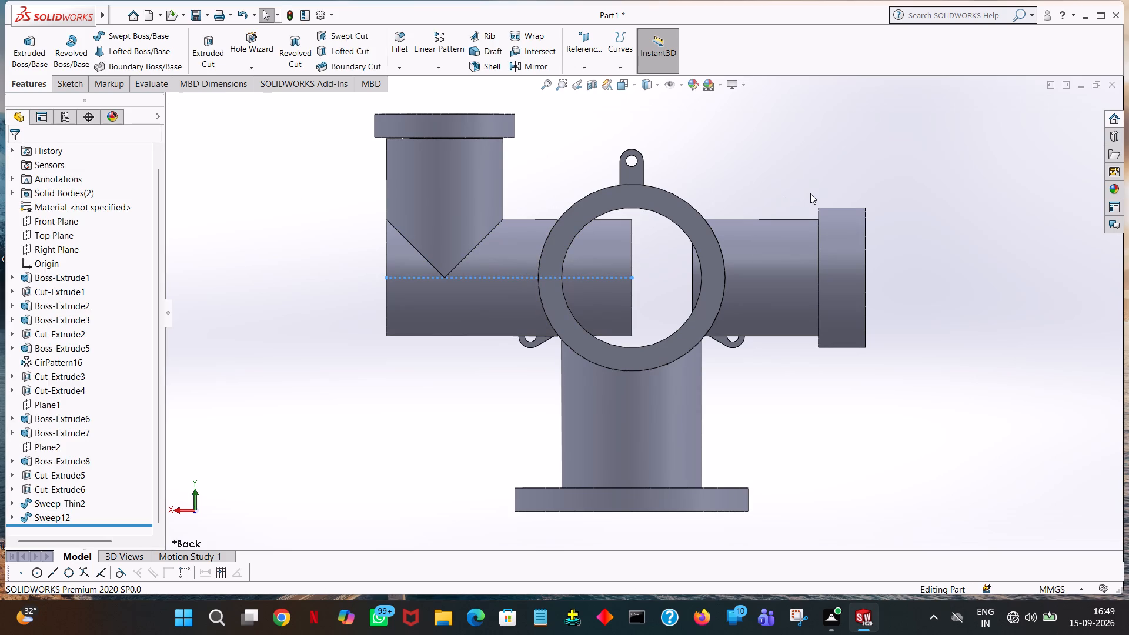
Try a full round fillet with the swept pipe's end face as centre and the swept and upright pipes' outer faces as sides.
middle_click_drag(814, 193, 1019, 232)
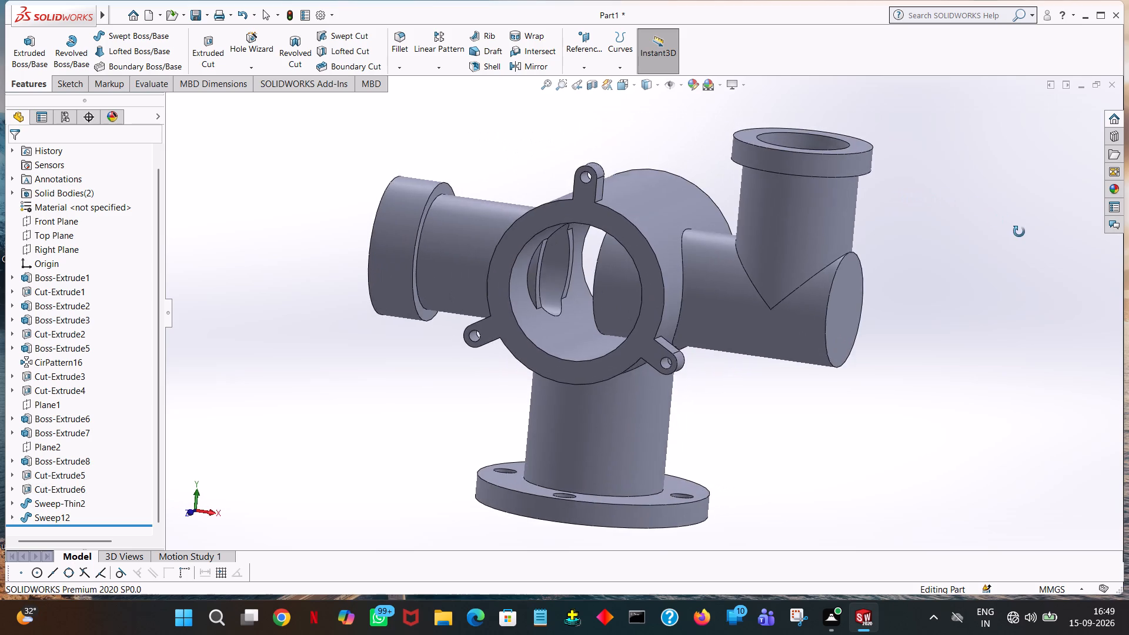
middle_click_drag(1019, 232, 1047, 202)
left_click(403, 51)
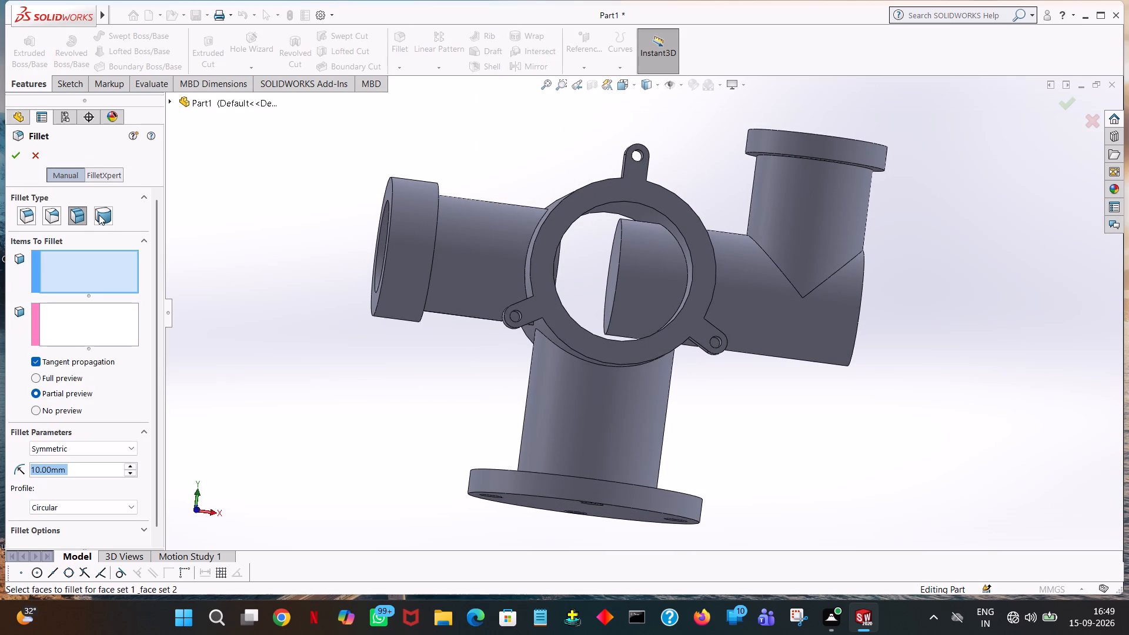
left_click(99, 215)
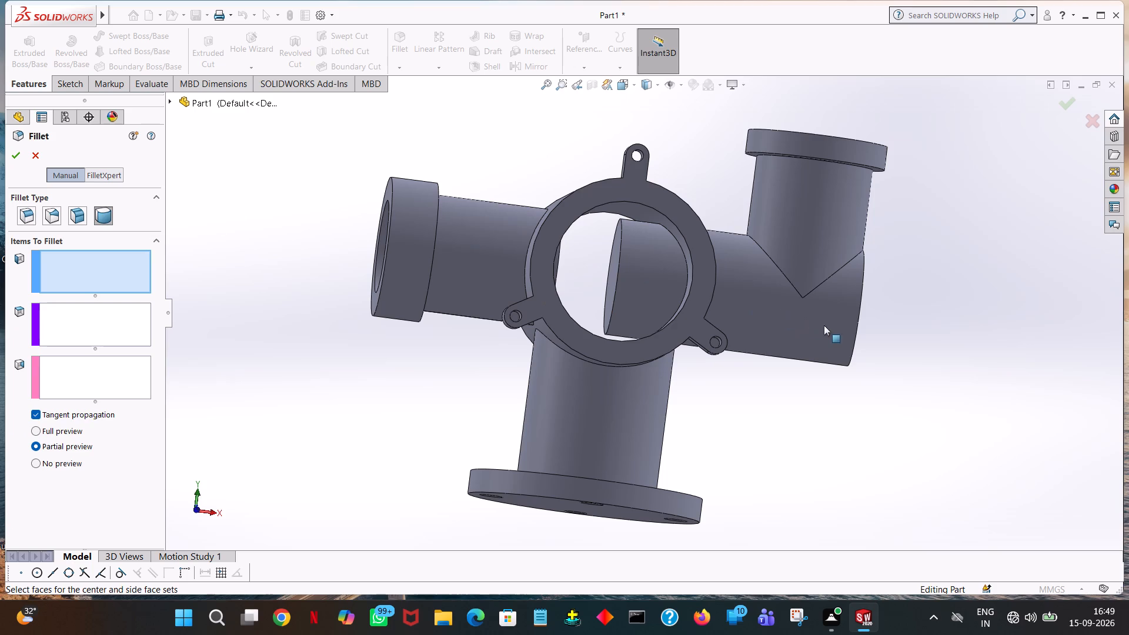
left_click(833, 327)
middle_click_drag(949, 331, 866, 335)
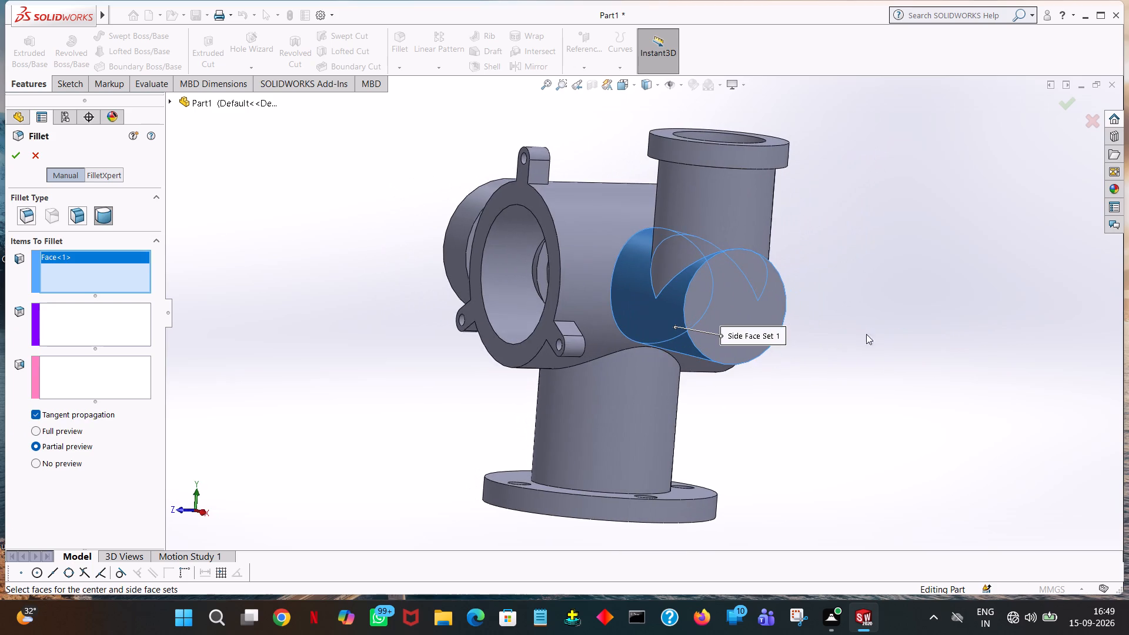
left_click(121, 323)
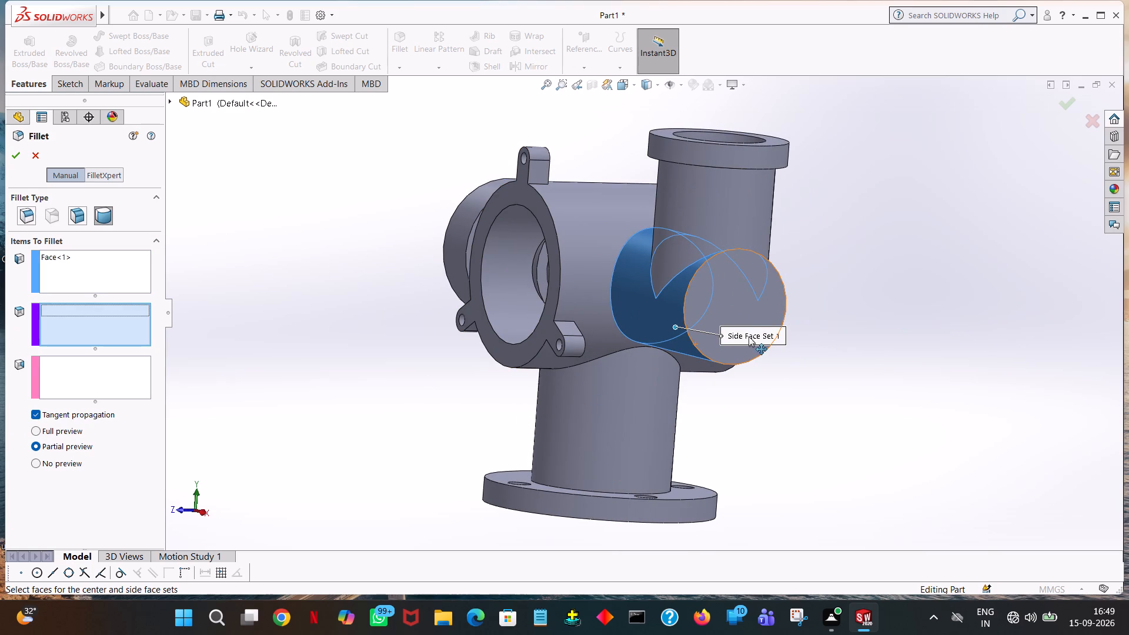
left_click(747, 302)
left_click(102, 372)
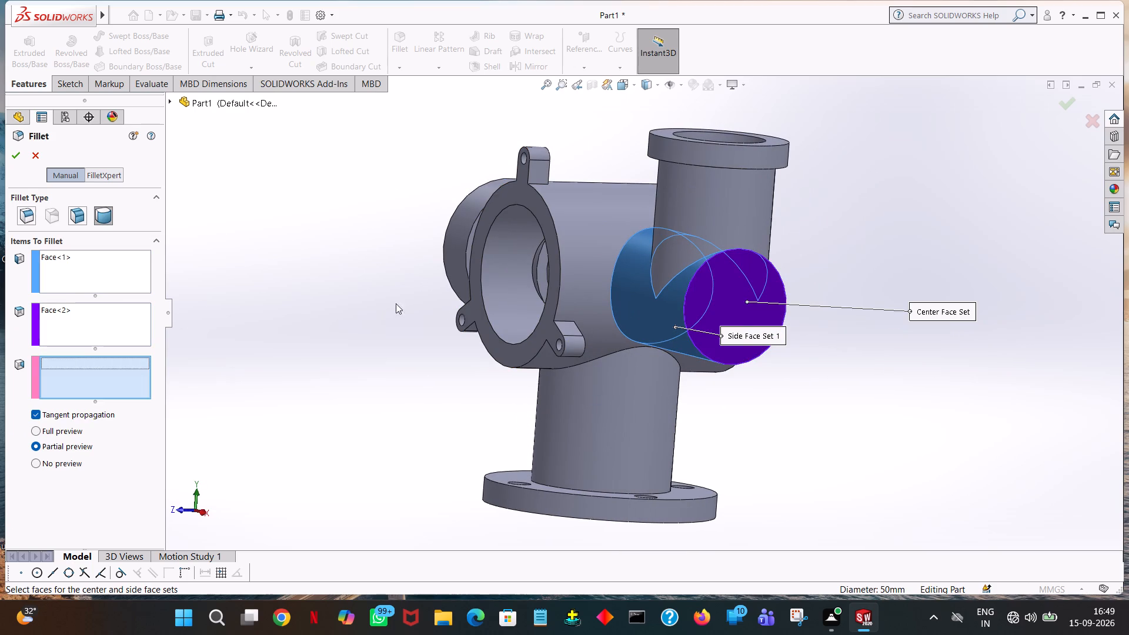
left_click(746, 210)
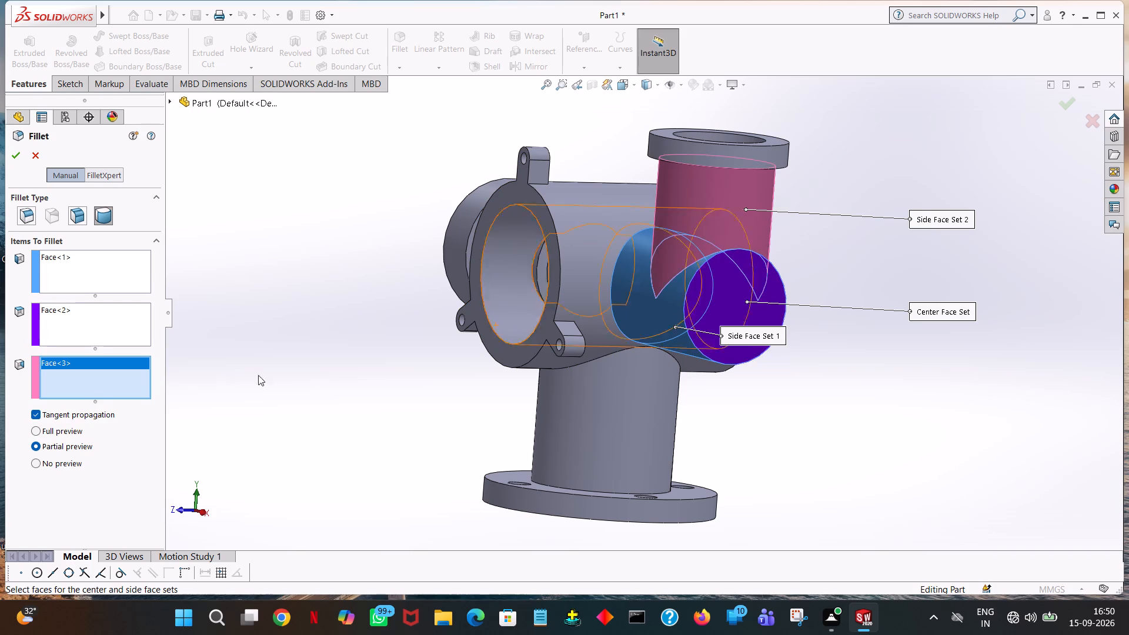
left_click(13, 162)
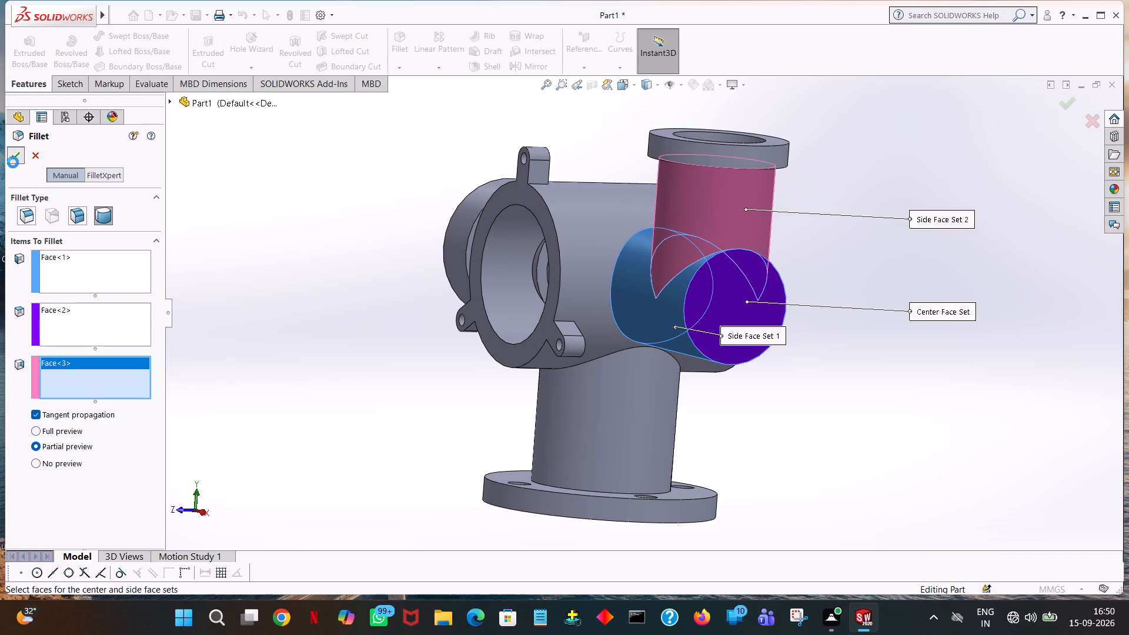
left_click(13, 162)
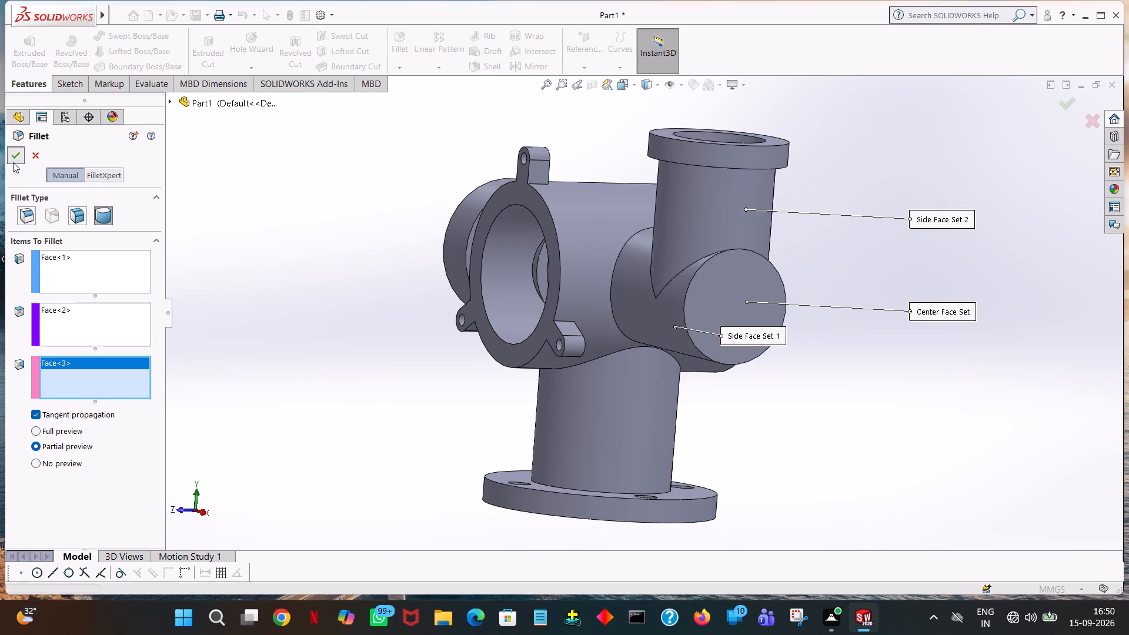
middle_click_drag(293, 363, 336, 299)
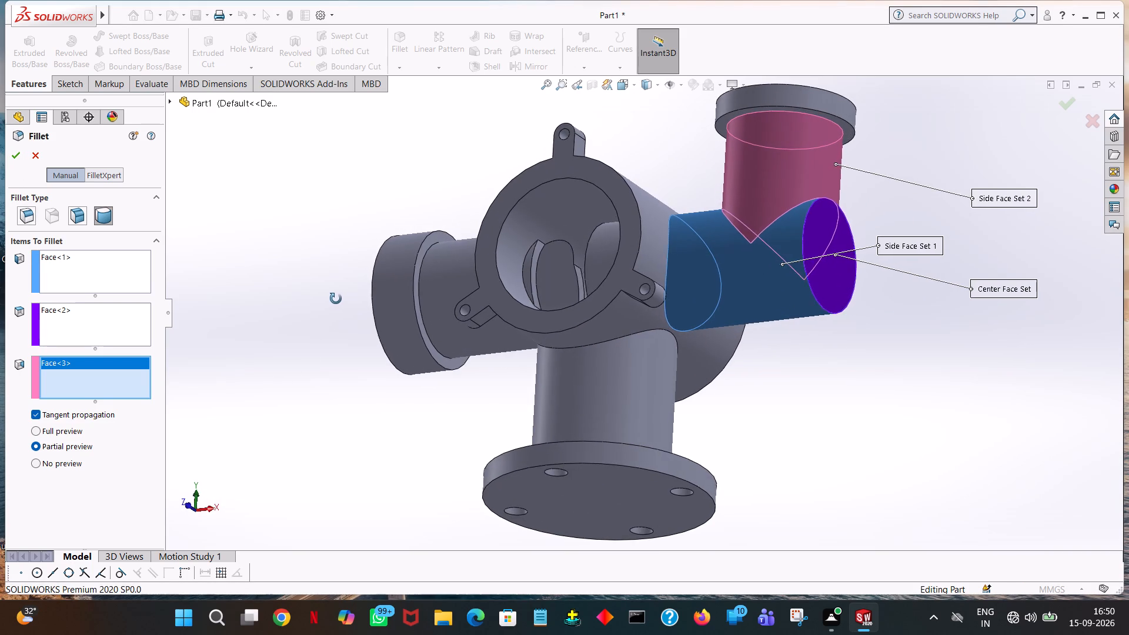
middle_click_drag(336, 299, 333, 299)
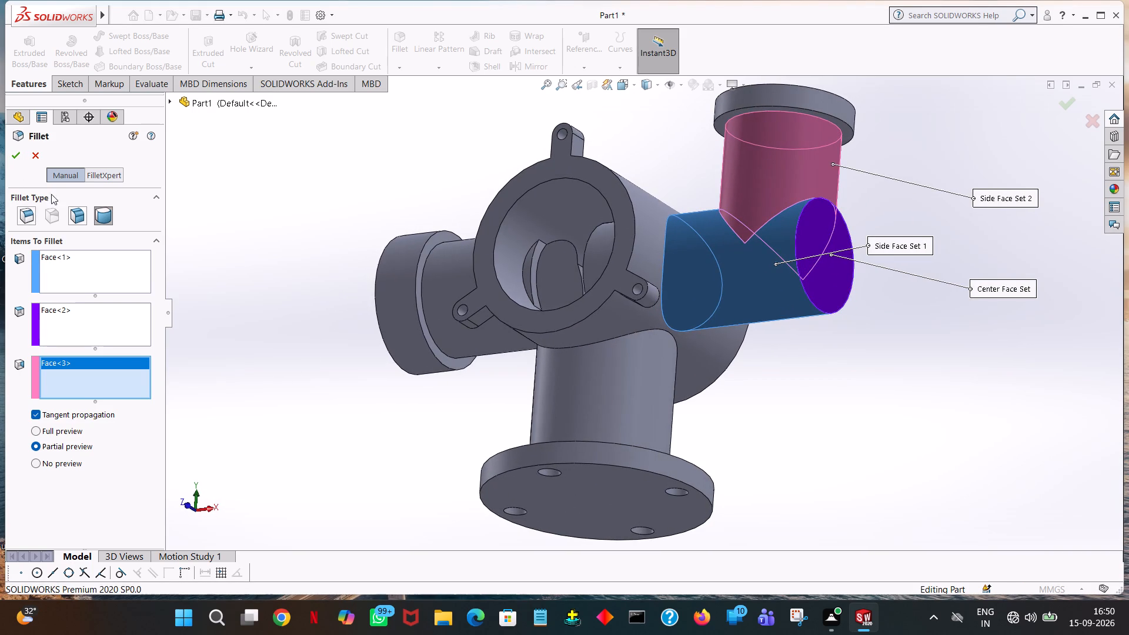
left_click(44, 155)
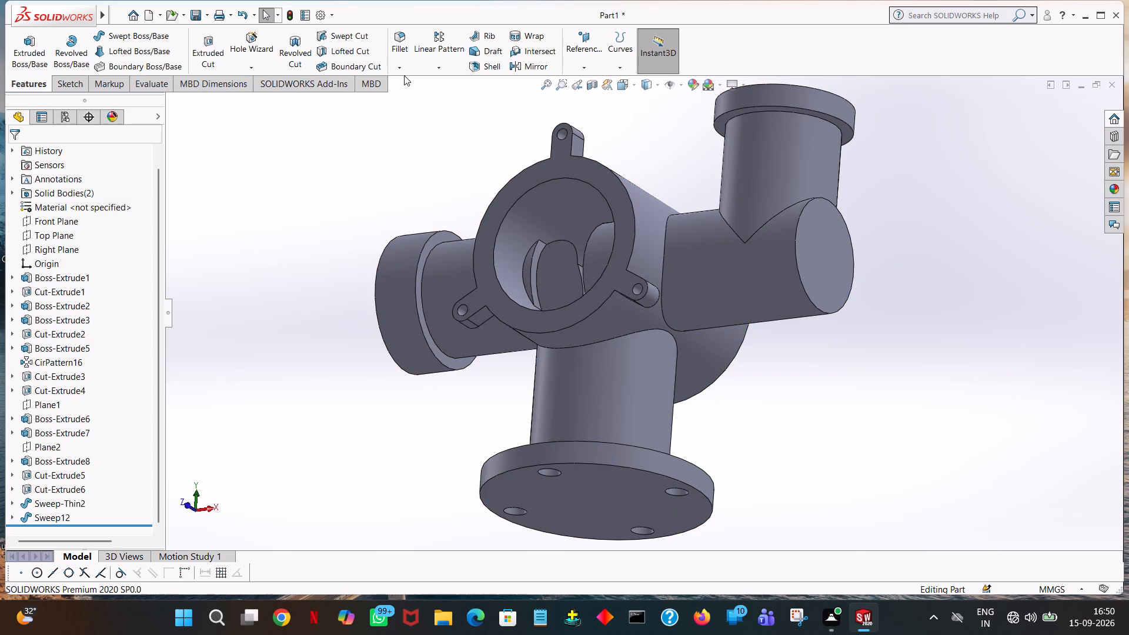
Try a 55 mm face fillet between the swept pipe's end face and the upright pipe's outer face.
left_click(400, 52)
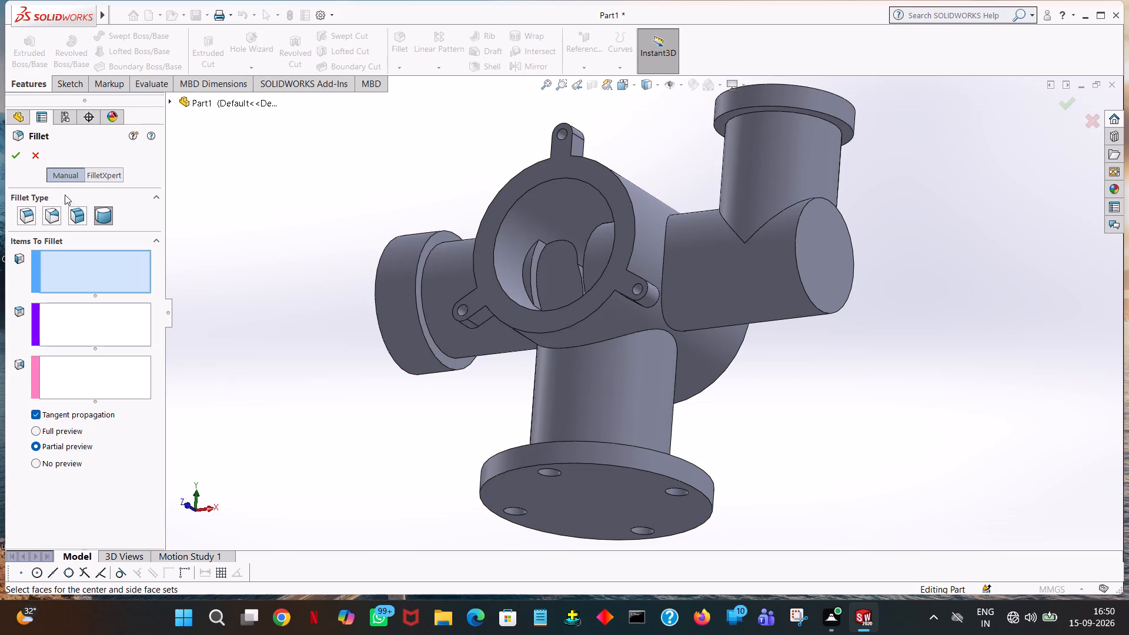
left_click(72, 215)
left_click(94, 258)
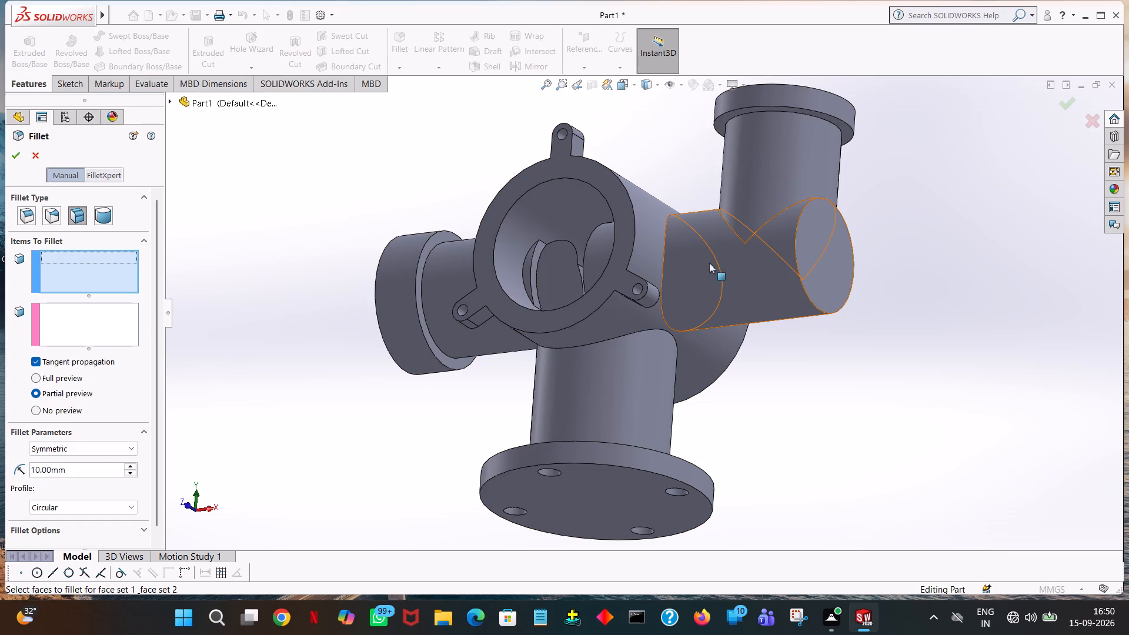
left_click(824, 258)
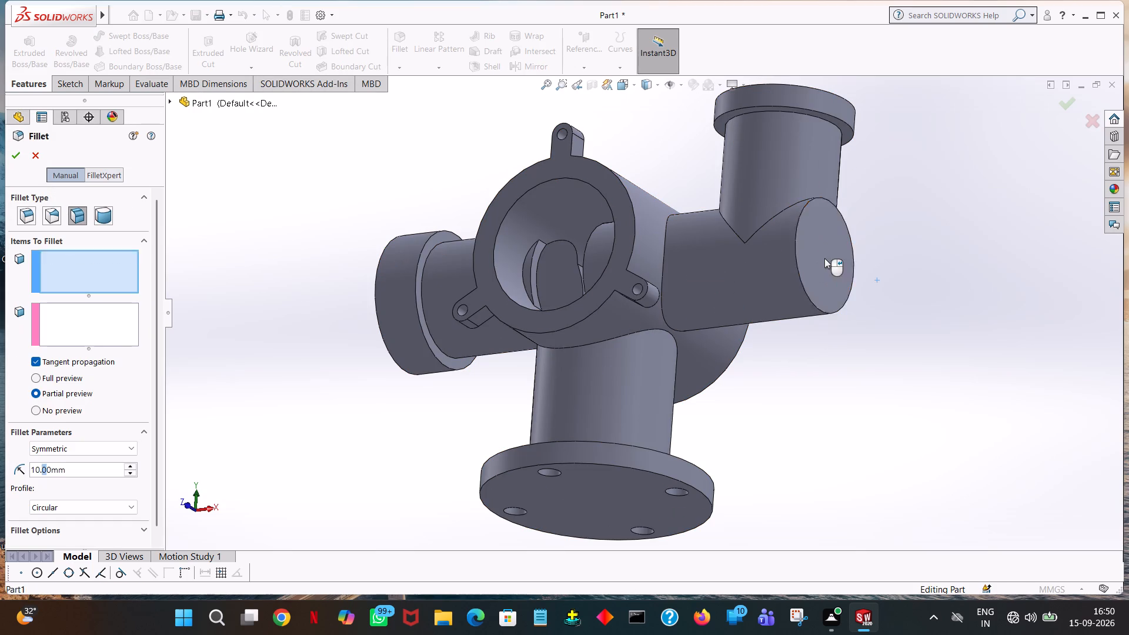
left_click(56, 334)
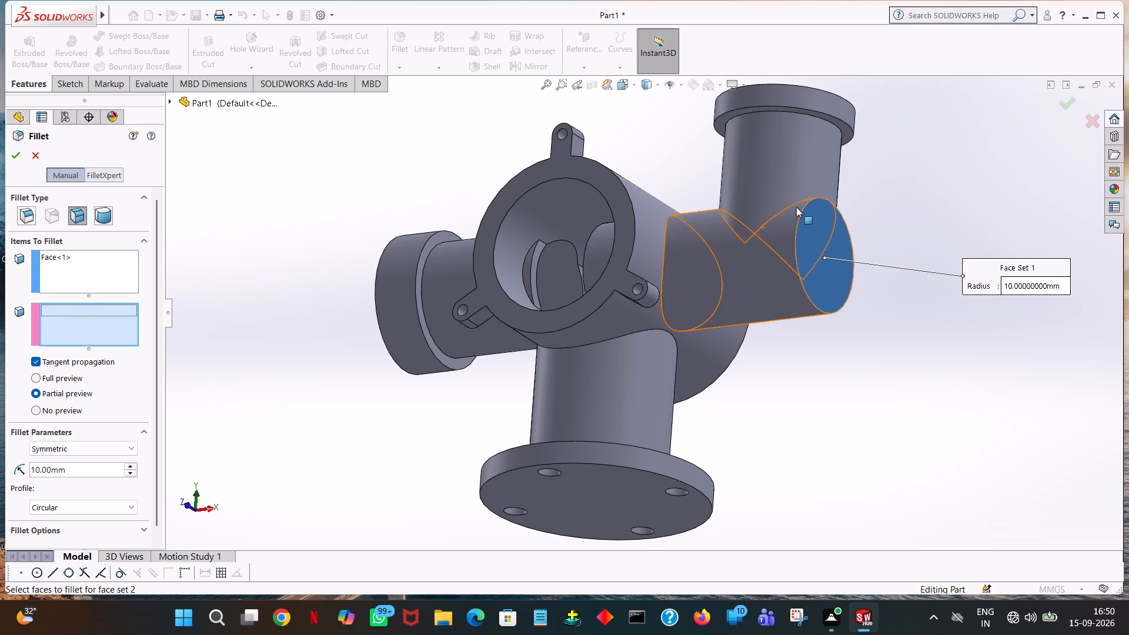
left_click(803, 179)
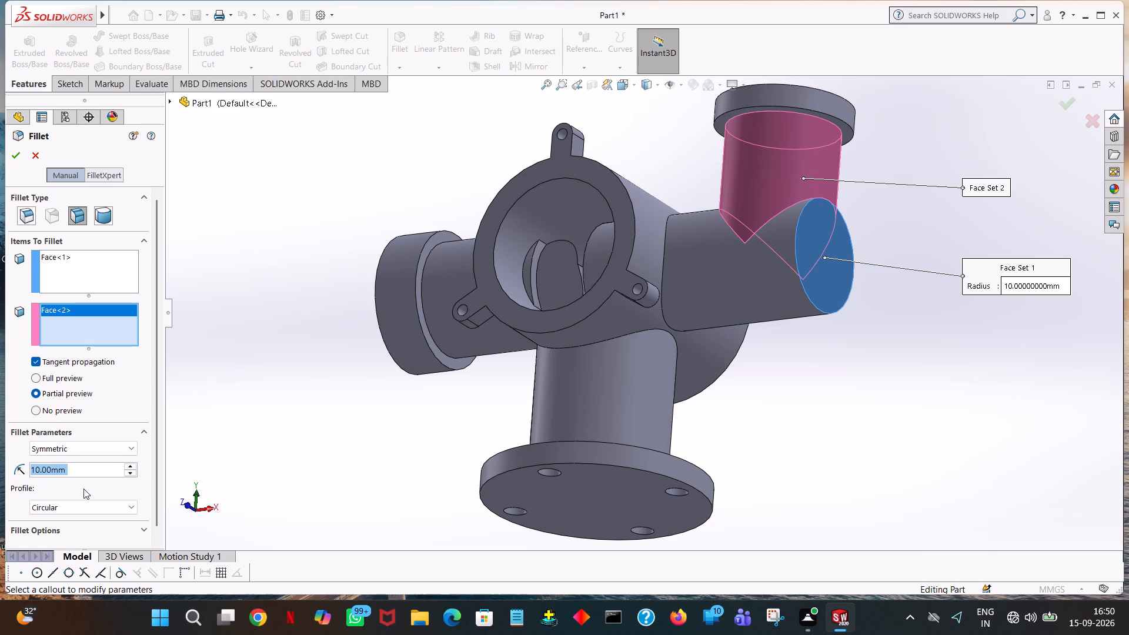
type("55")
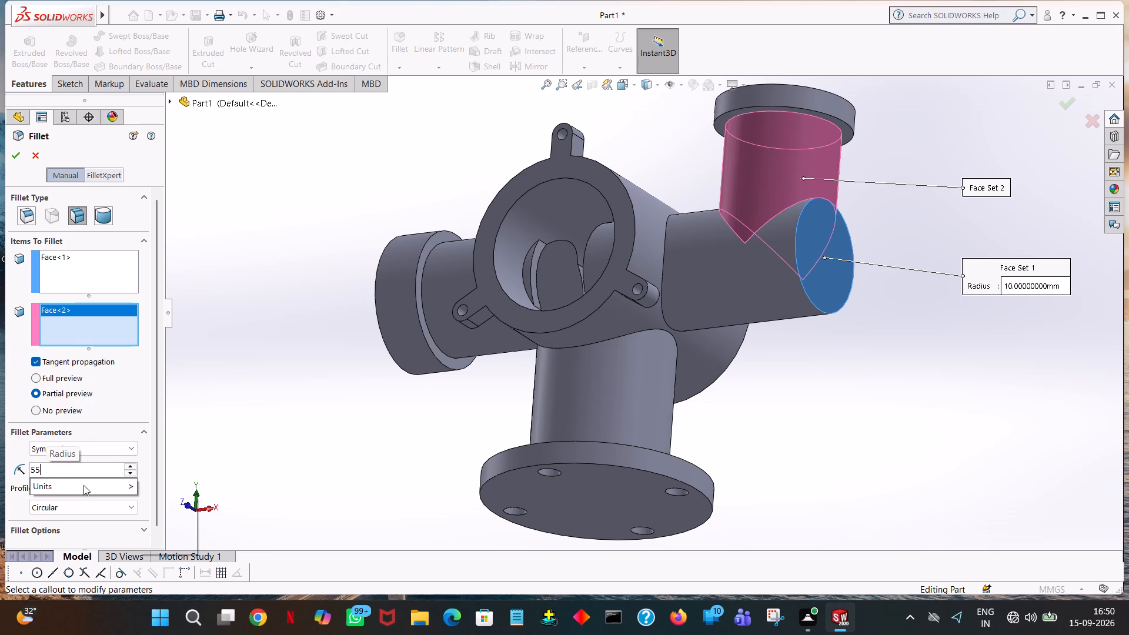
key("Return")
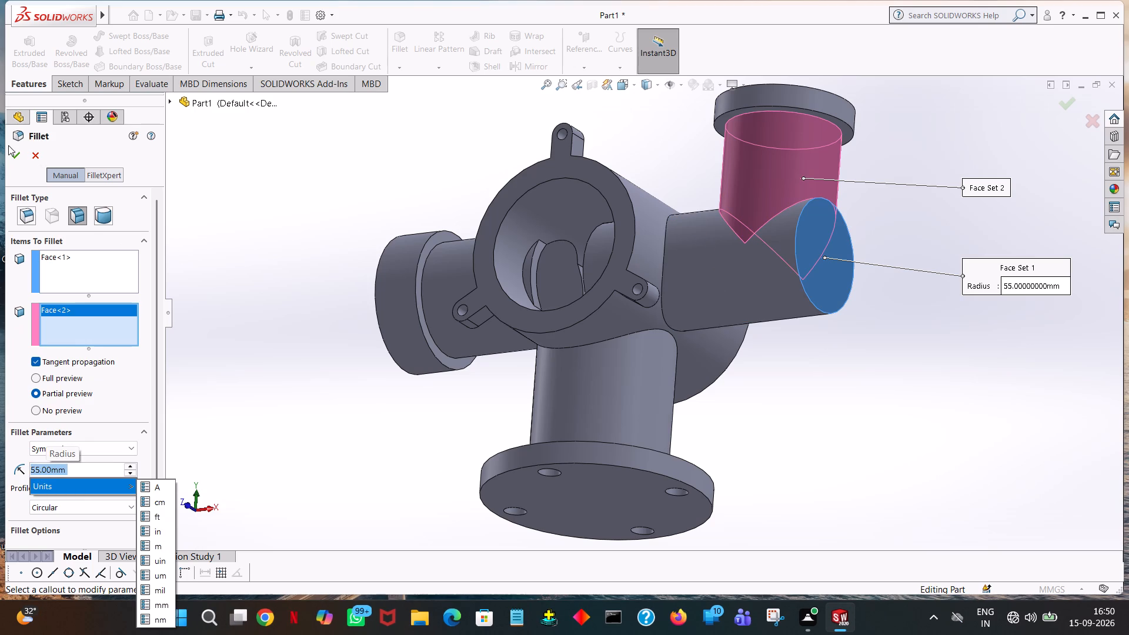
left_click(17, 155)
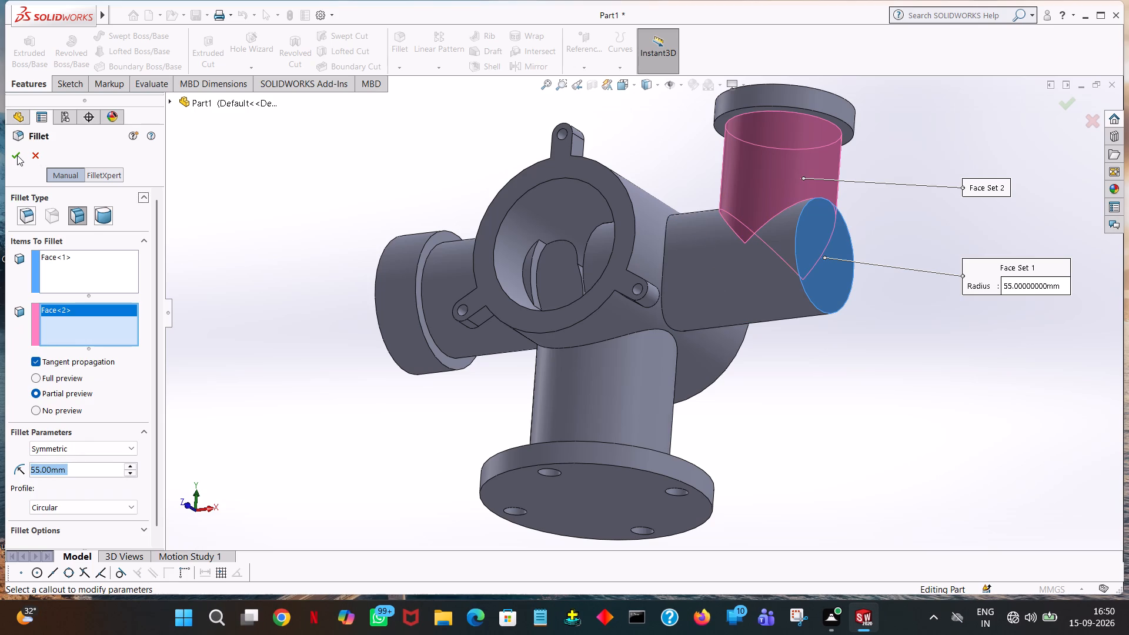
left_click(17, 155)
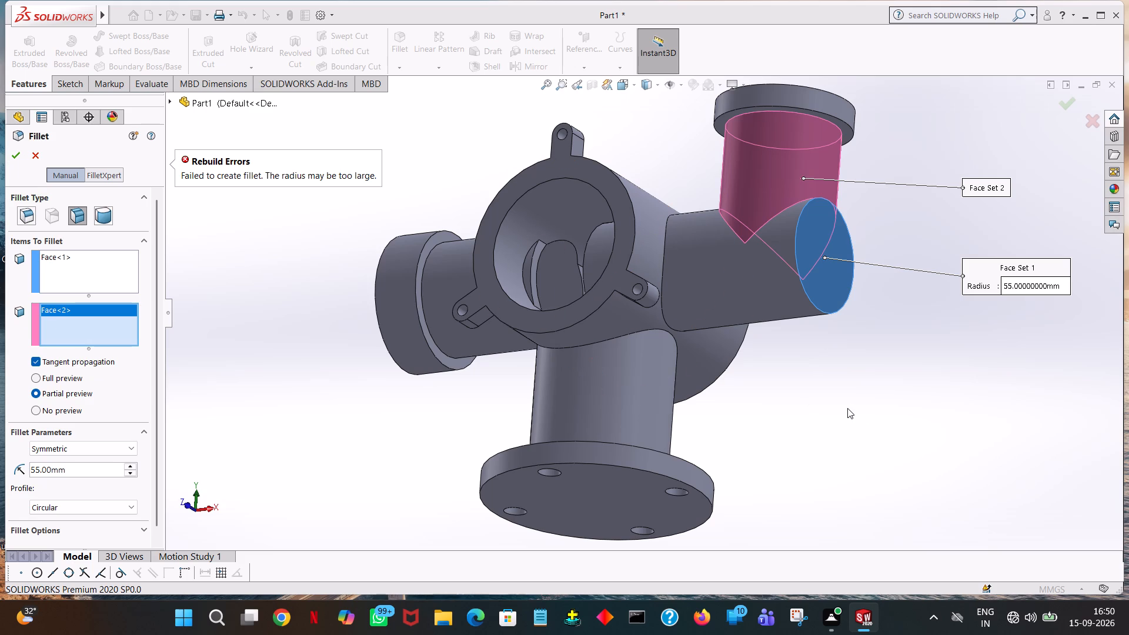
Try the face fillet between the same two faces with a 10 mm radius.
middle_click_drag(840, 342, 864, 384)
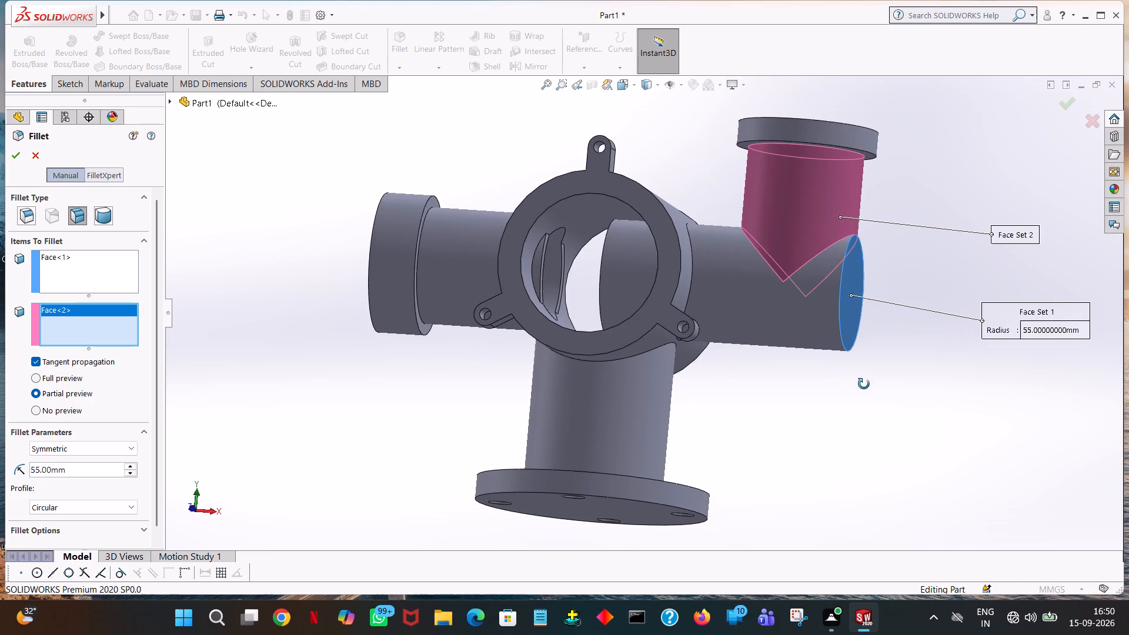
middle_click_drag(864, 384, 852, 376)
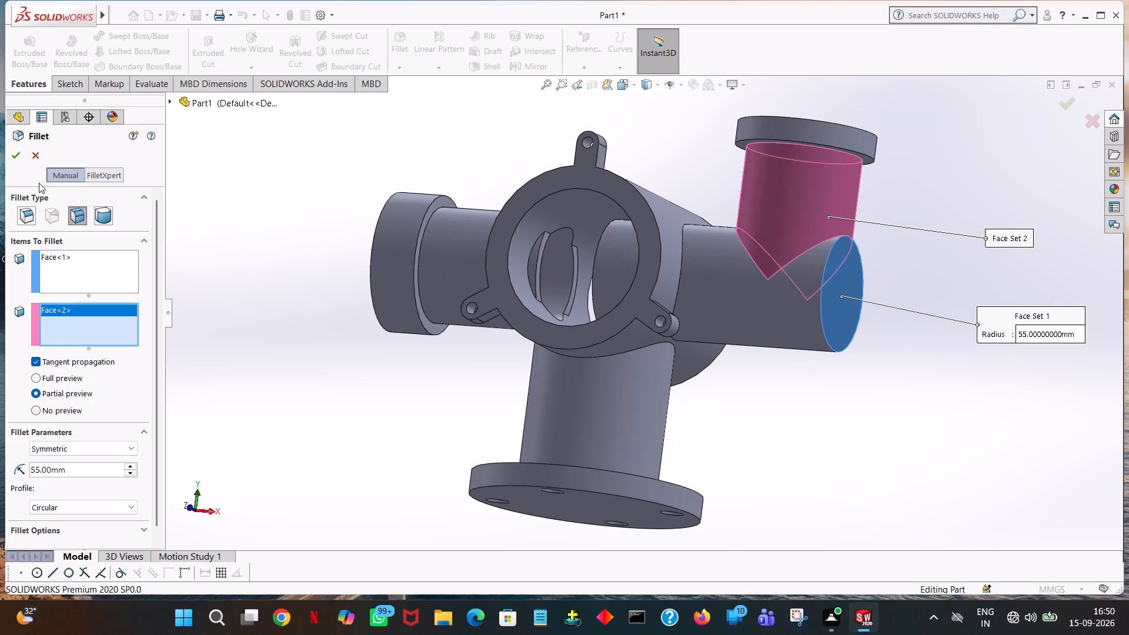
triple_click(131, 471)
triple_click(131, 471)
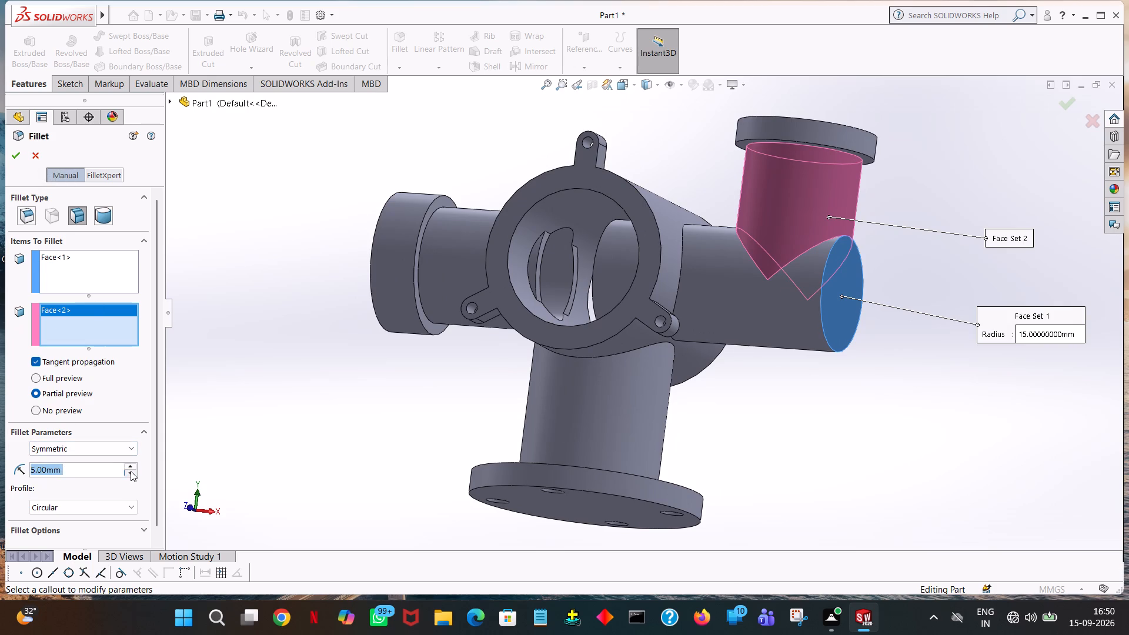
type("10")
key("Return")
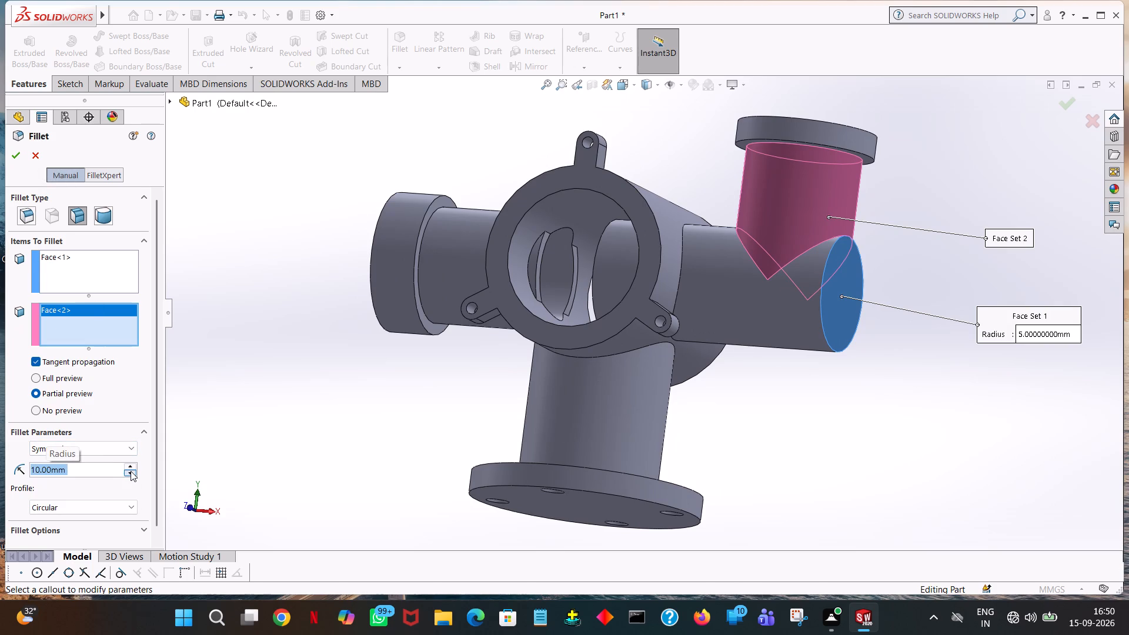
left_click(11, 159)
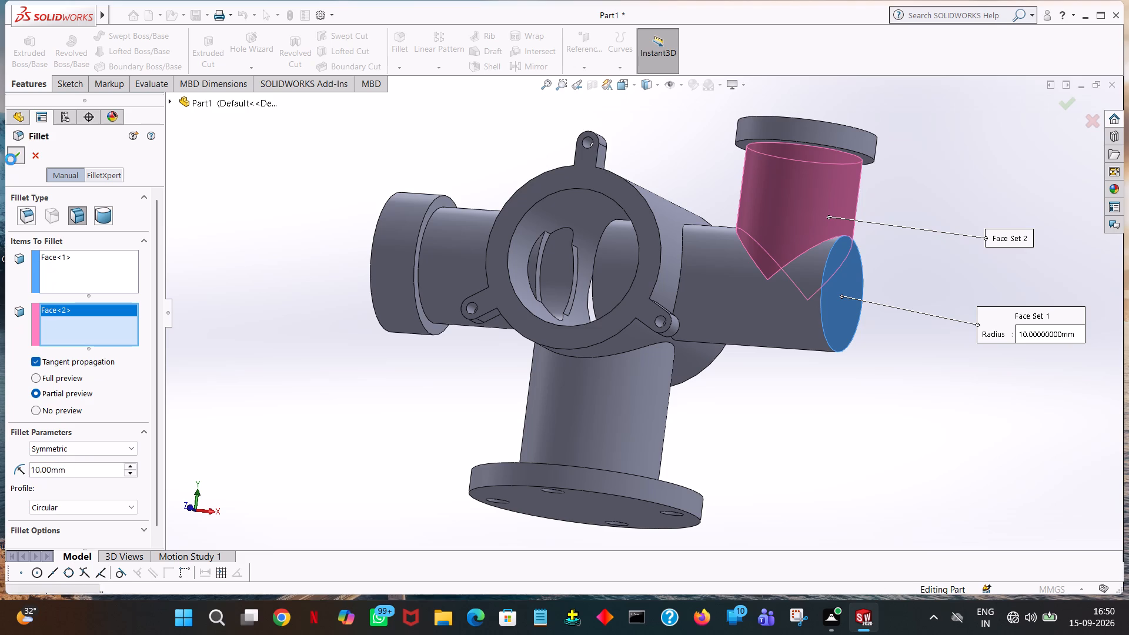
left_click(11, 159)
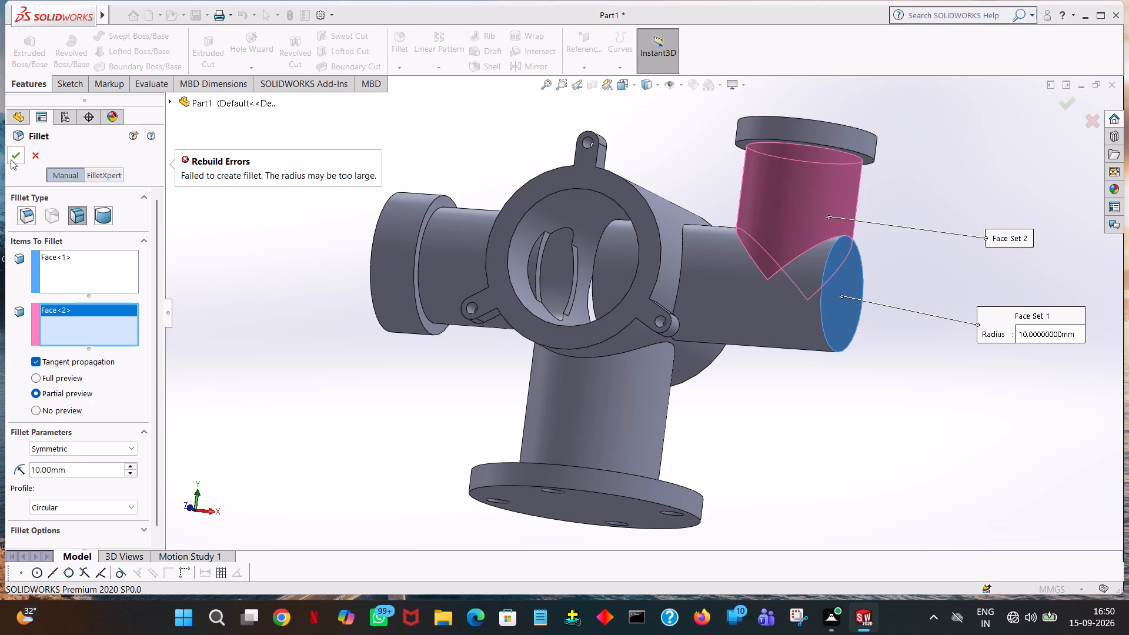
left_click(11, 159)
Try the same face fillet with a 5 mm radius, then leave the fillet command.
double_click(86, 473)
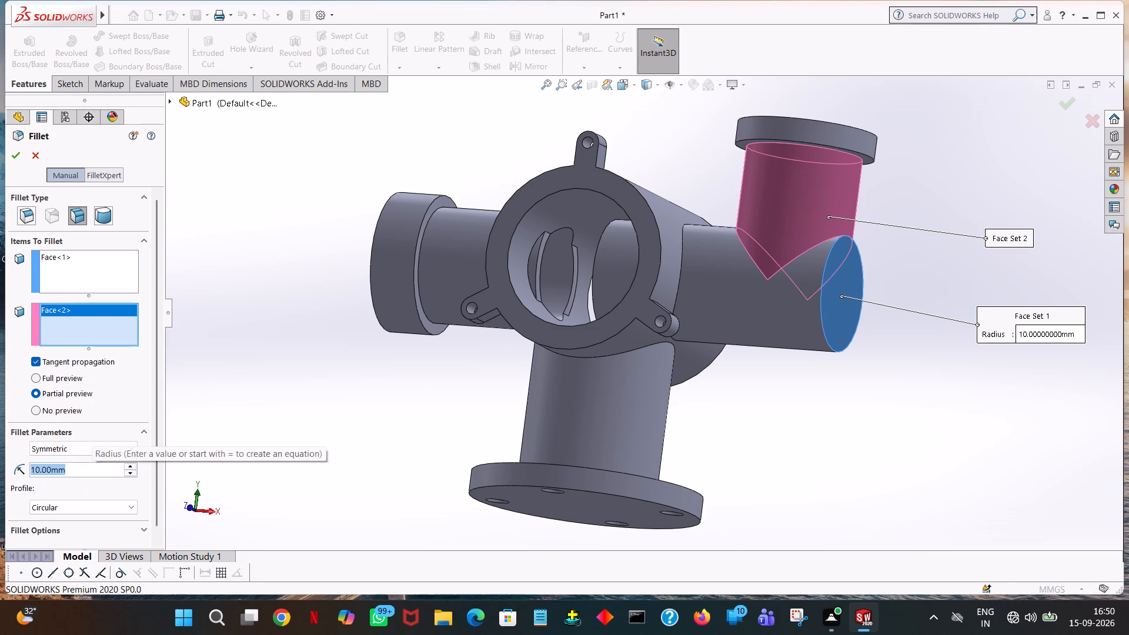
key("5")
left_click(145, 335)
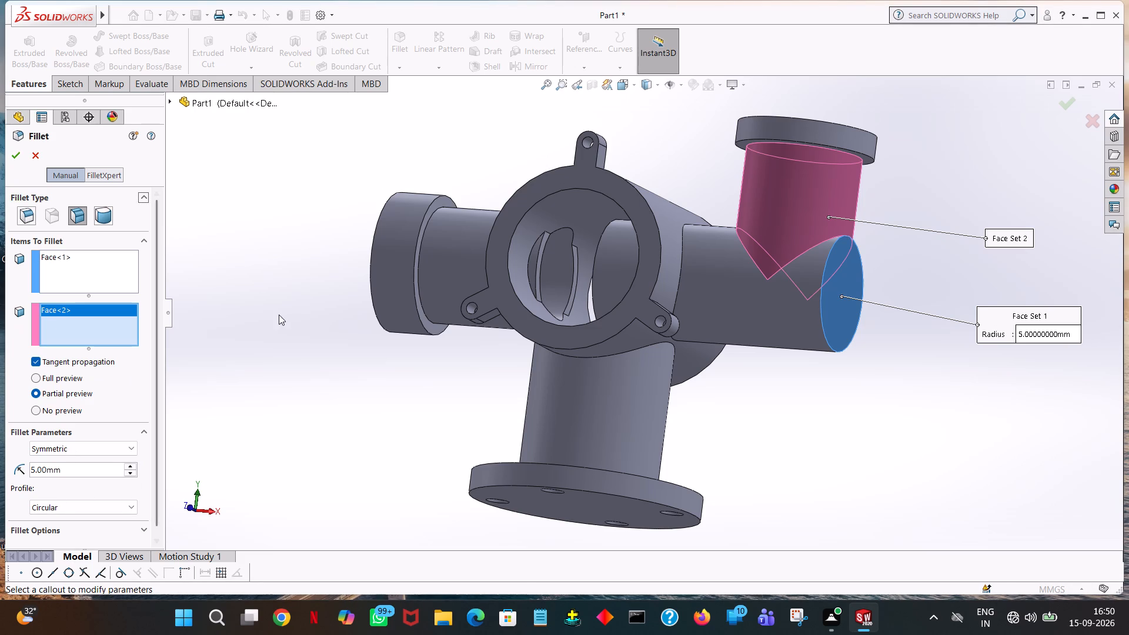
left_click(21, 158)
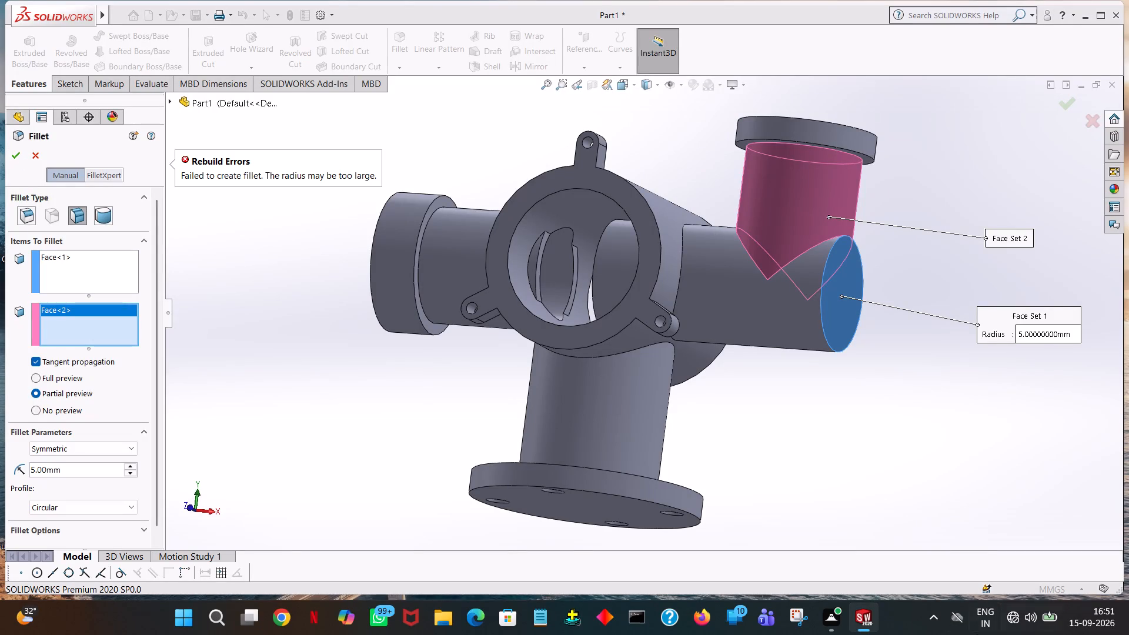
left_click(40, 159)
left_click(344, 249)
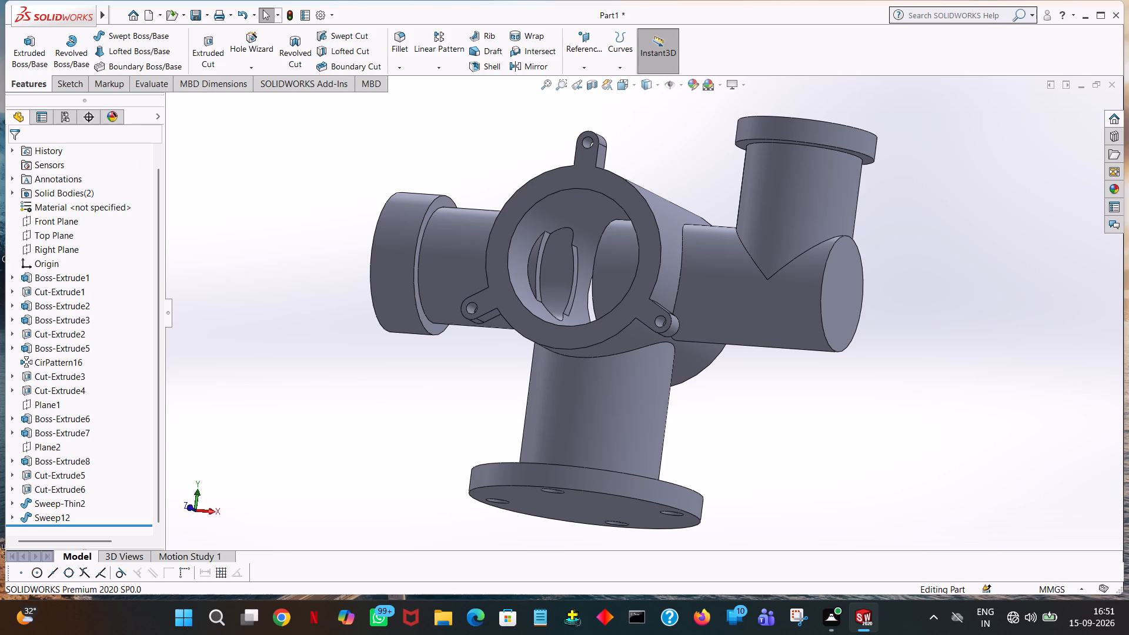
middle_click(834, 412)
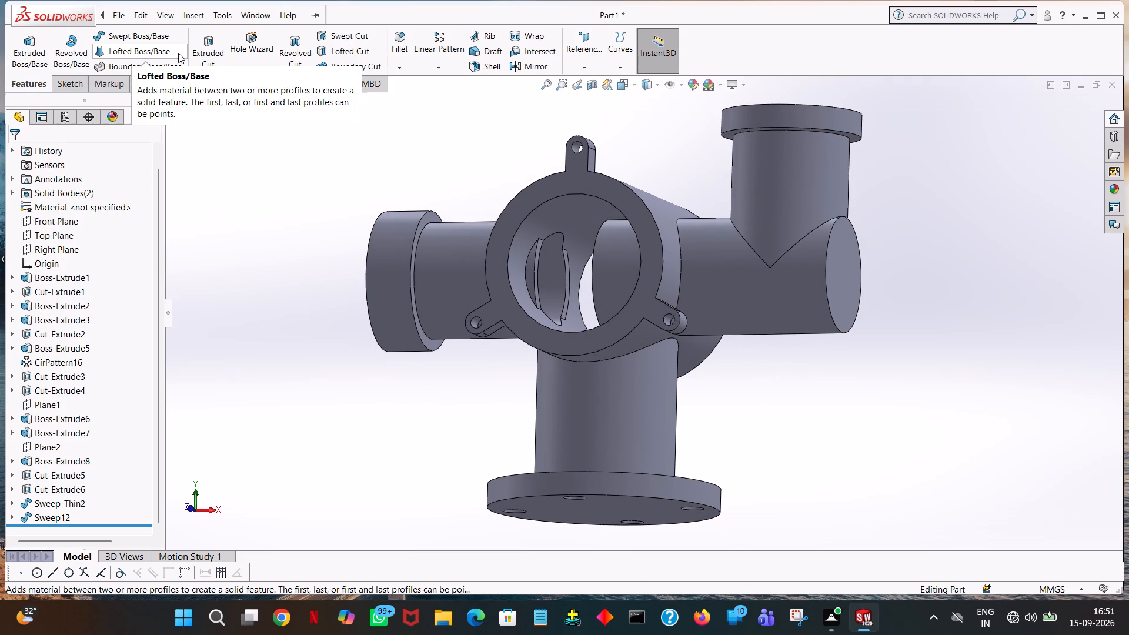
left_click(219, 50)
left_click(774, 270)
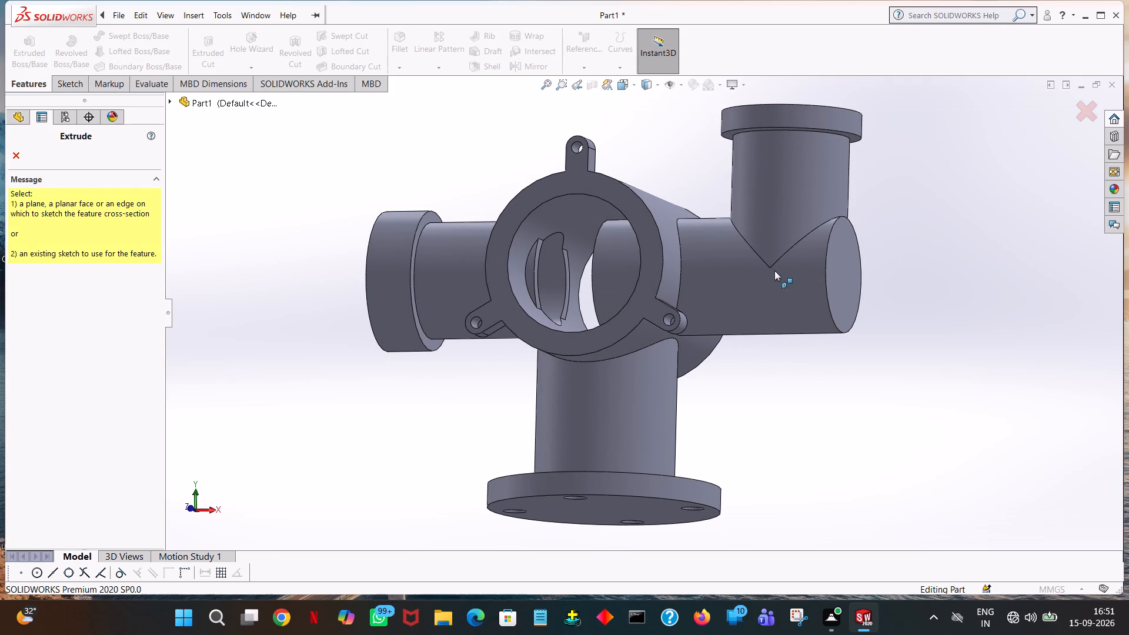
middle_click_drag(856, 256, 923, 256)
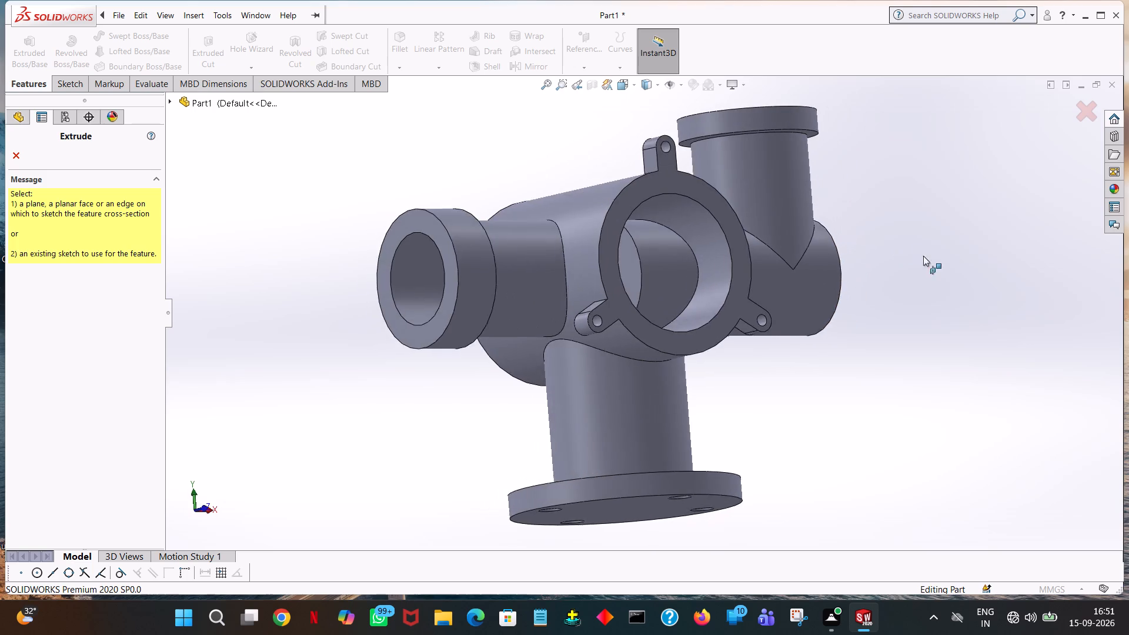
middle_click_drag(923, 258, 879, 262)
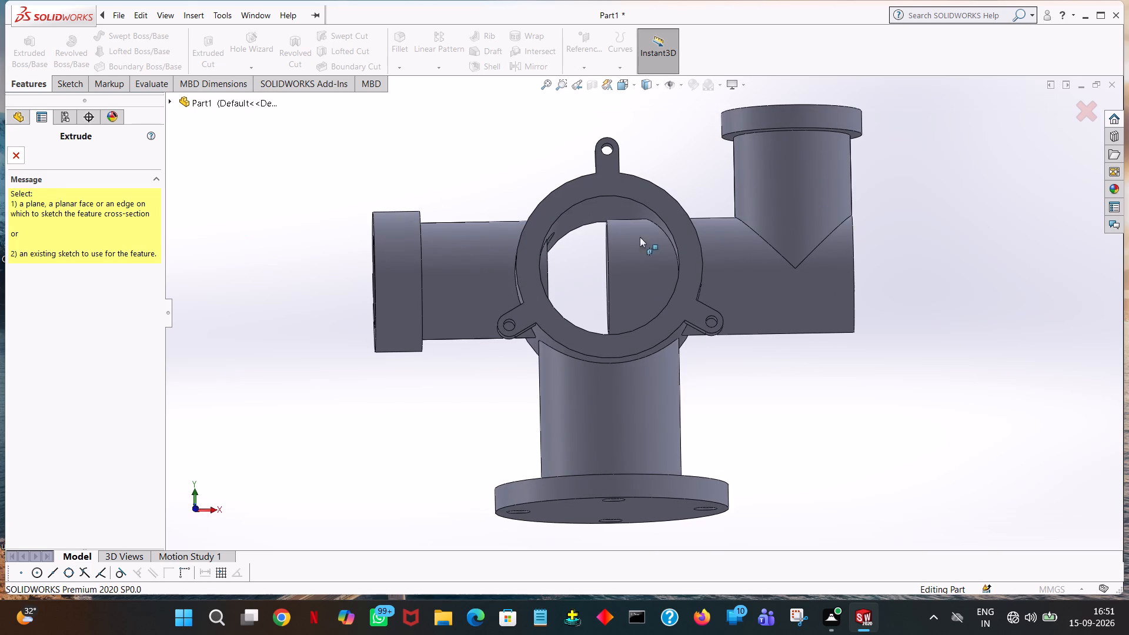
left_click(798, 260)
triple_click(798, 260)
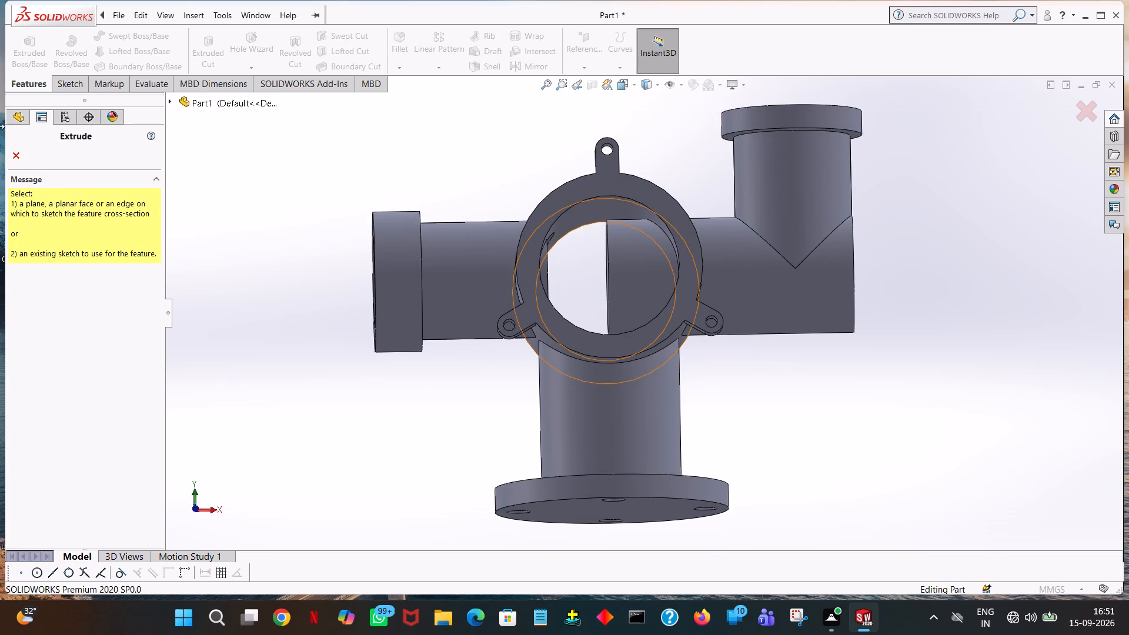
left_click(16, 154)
Start an extruded boss with a new sketch on the swept pipe's circular end face.
left_click(31, 54)
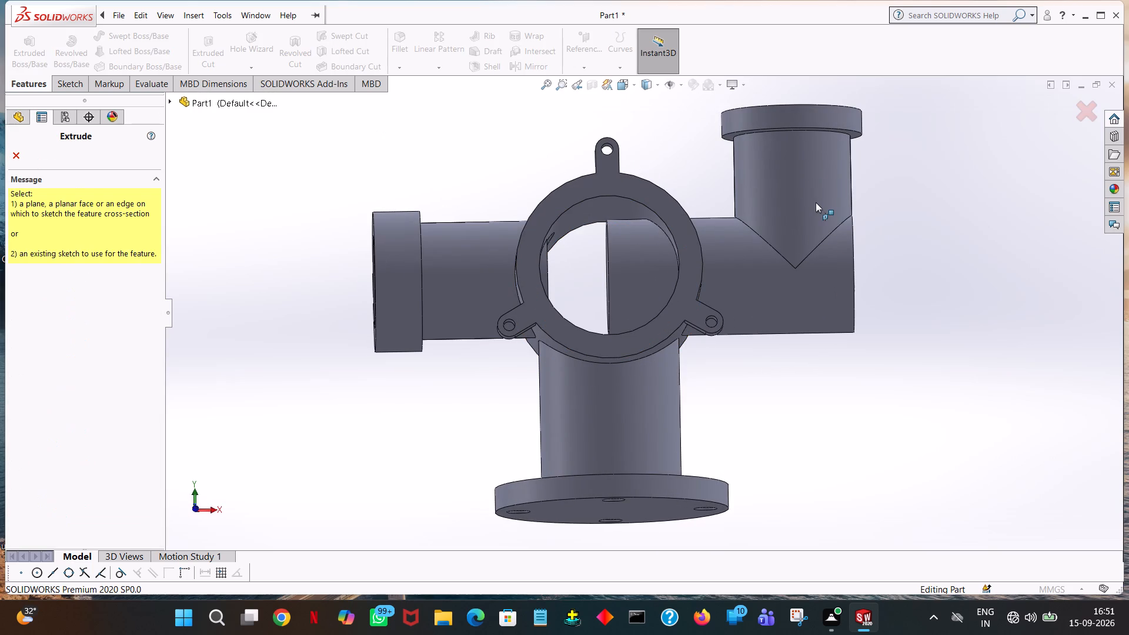
left_click(816, 202)
middle_click_drag(898, 274, 868, 280)
left_click(803, 287)
left_click(827, 273)
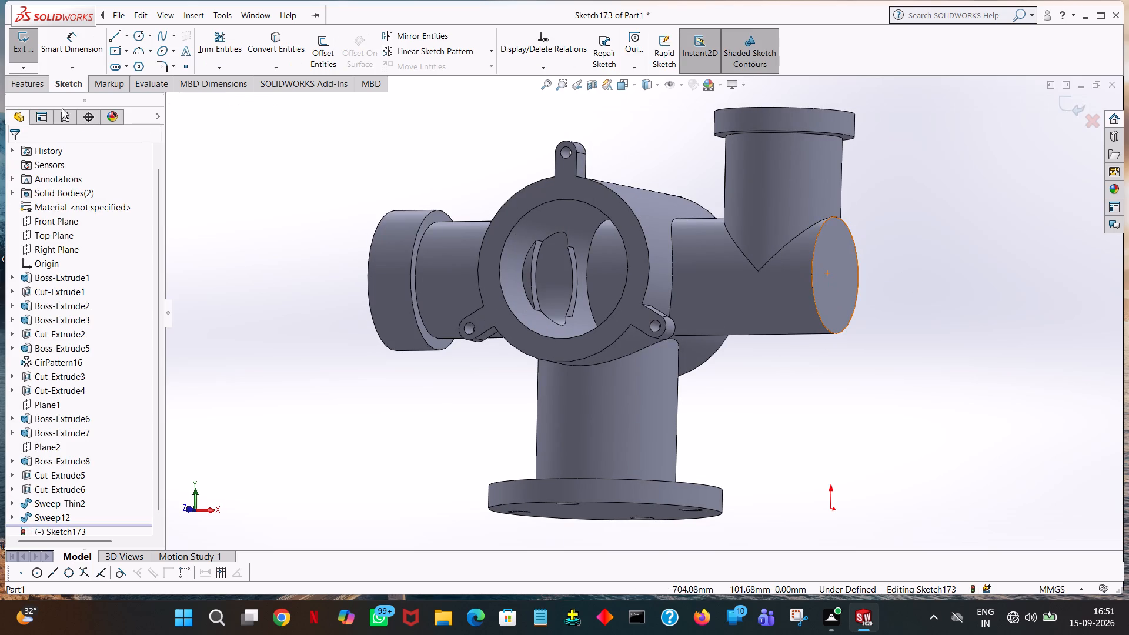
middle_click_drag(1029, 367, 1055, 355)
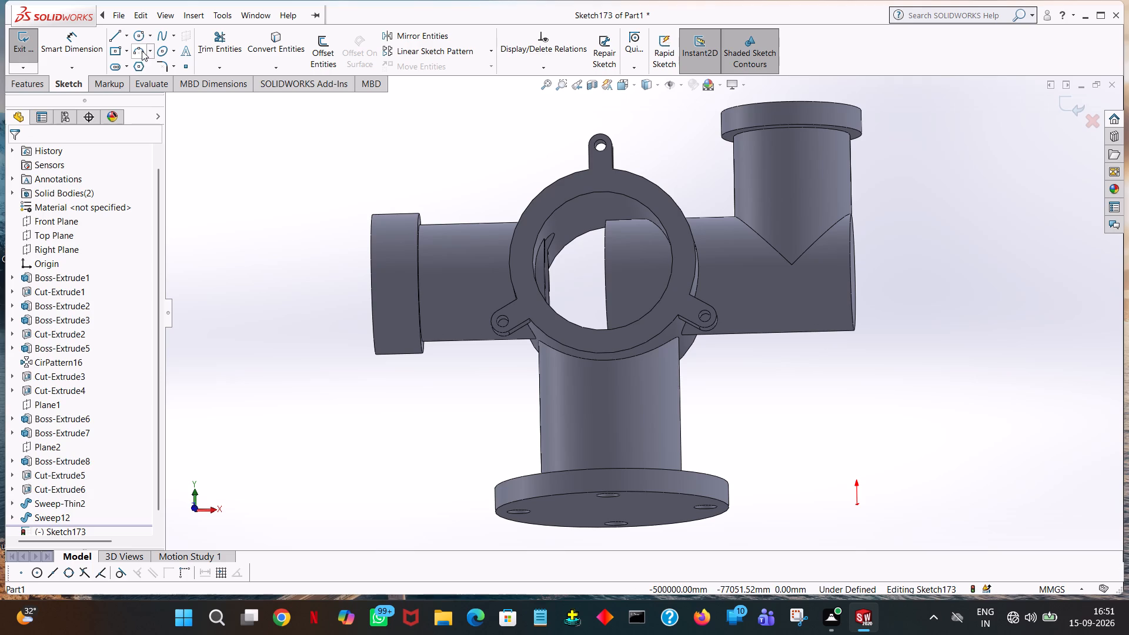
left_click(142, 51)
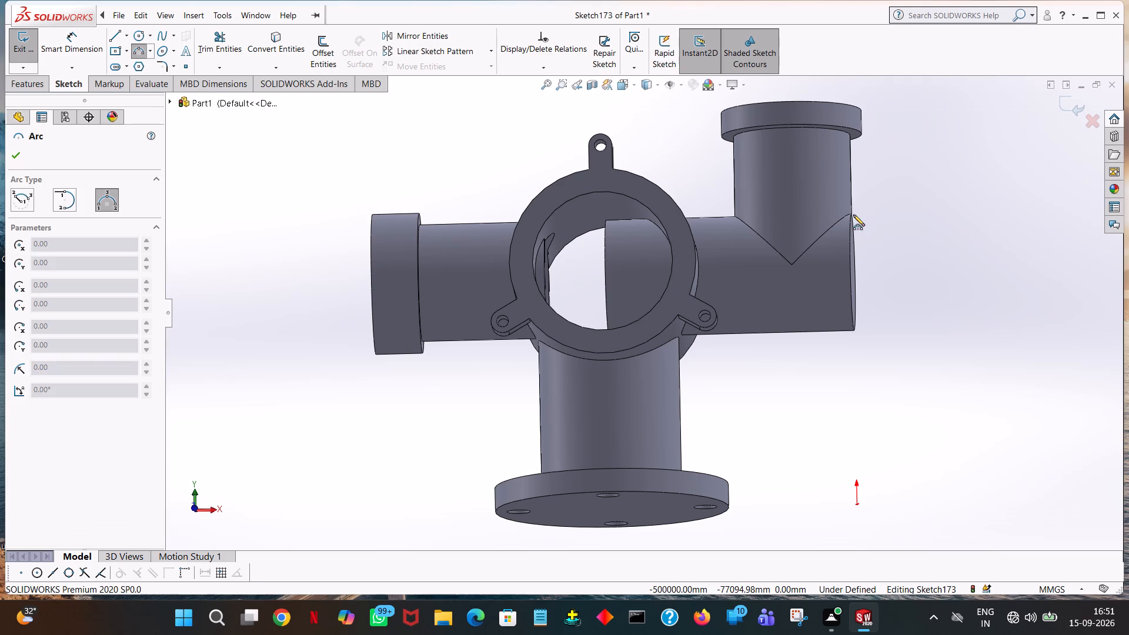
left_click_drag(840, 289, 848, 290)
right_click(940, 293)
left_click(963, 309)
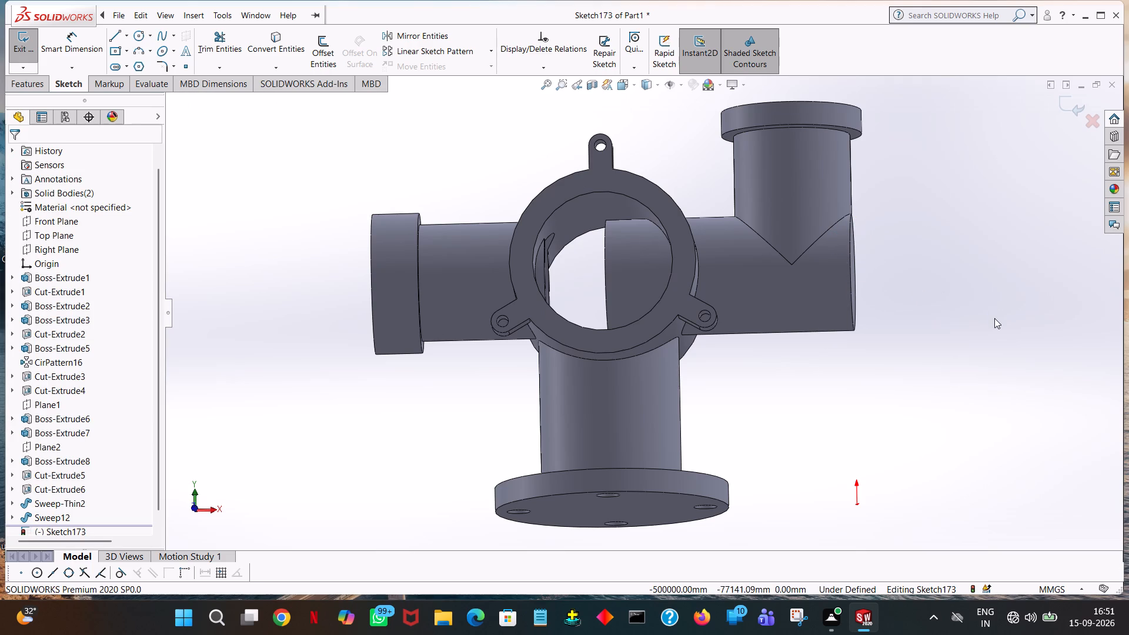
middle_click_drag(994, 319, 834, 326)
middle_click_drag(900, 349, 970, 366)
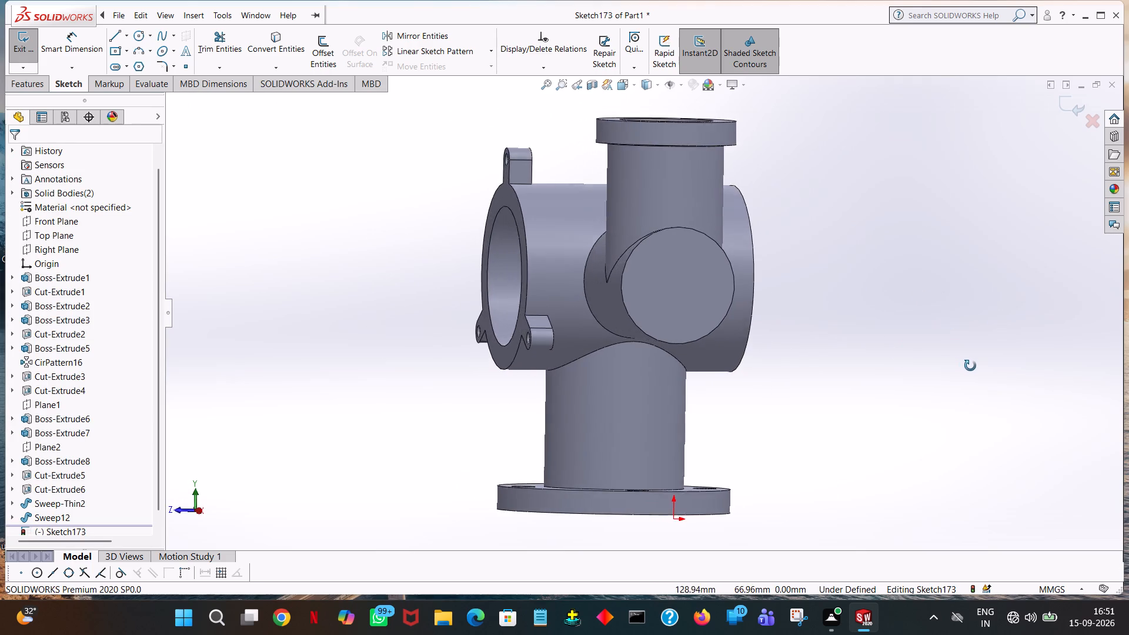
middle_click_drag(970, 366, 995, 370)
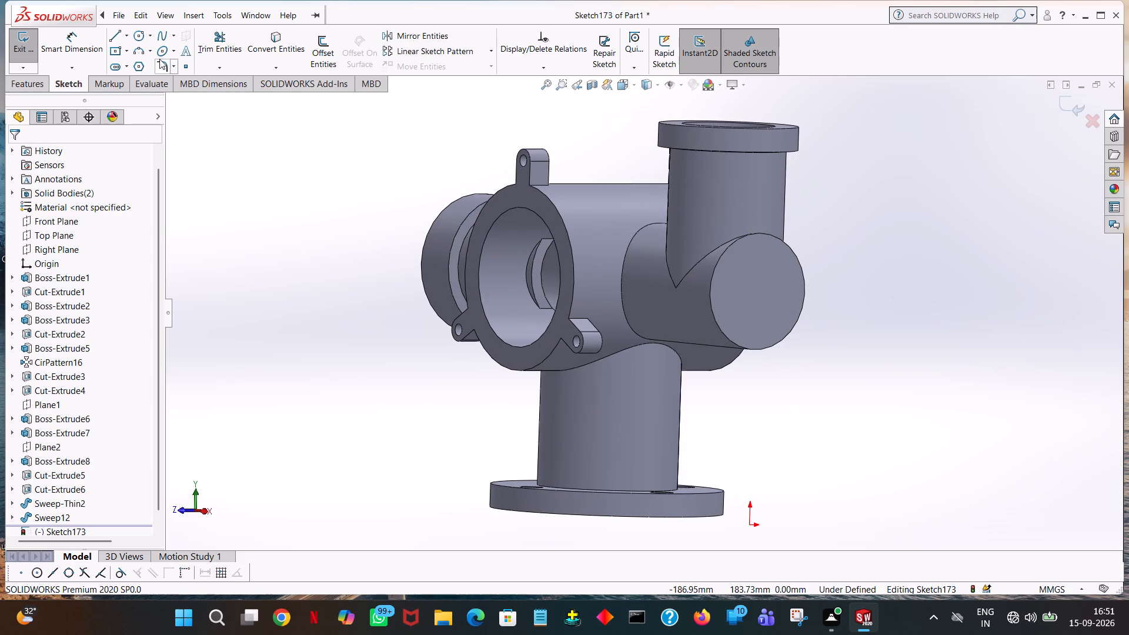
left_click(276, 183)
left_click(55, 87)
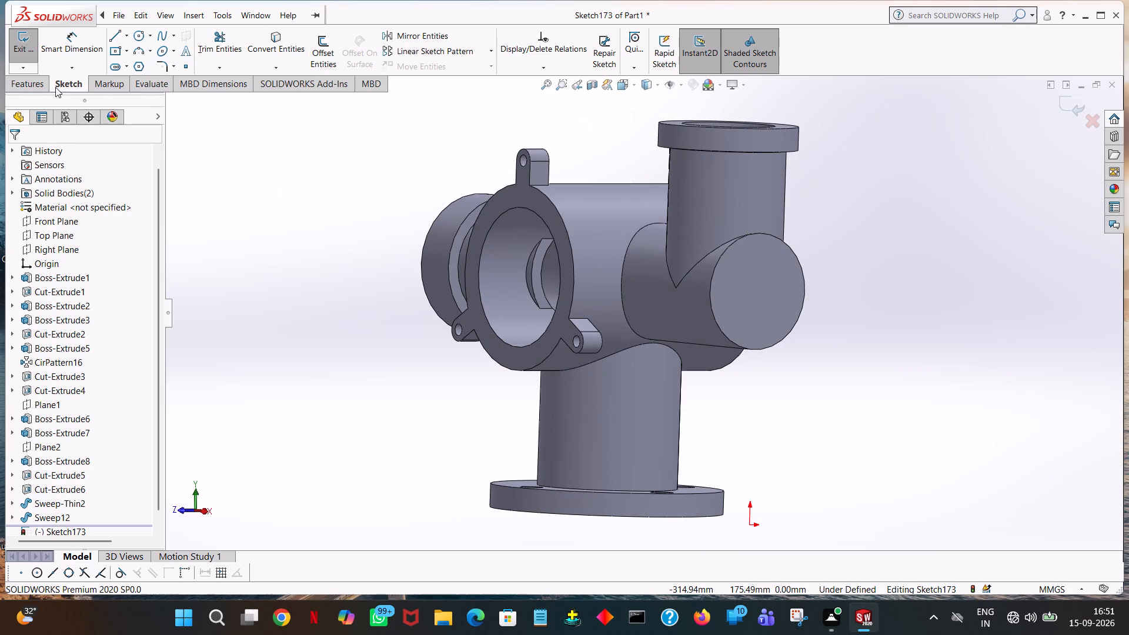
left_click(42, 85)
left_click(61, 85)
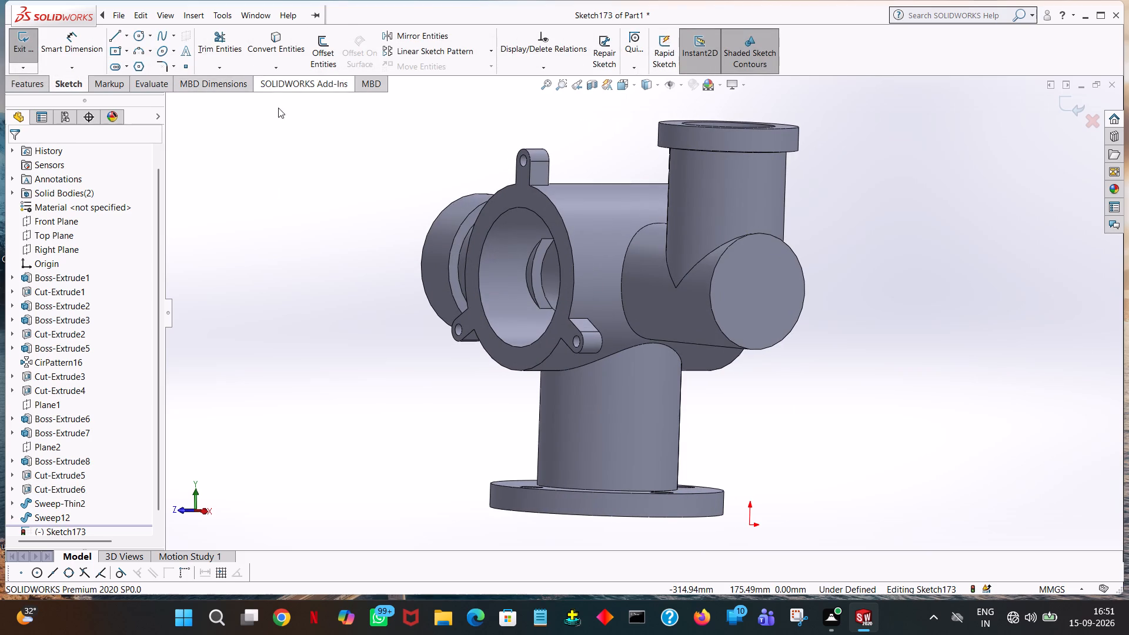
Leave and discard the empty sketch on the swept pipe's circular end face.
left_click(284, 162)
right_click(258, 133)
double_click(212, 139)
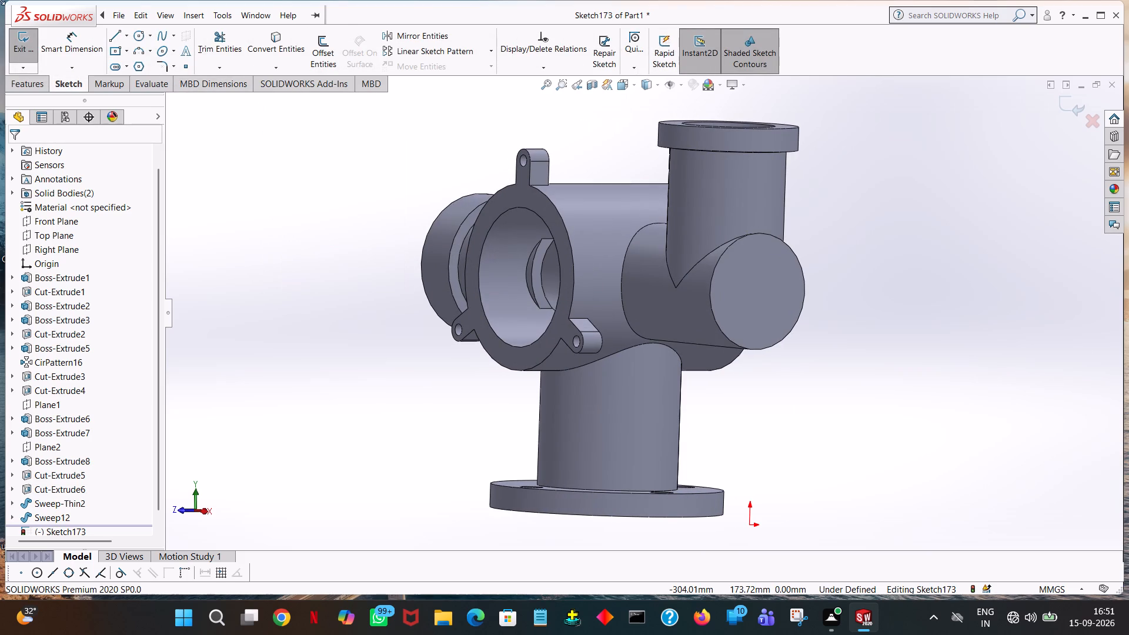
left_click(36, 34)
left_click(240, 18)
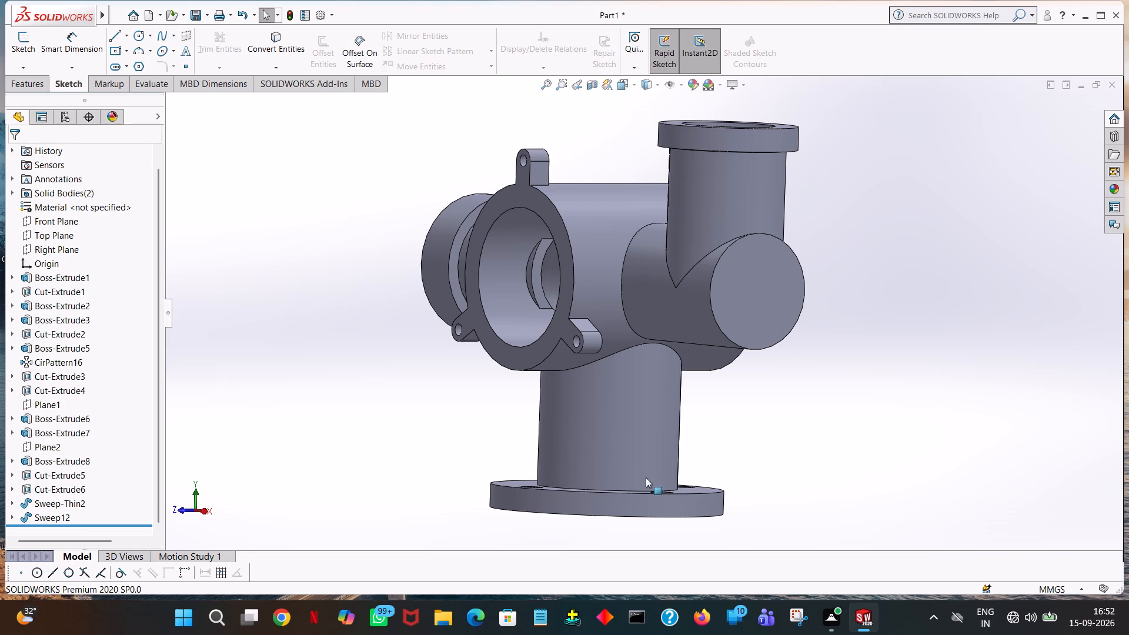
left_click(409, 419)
Start an extruded boss with a new sketch on the ring housing's front face.
middle_click_drag(545, 435, 603, 437)
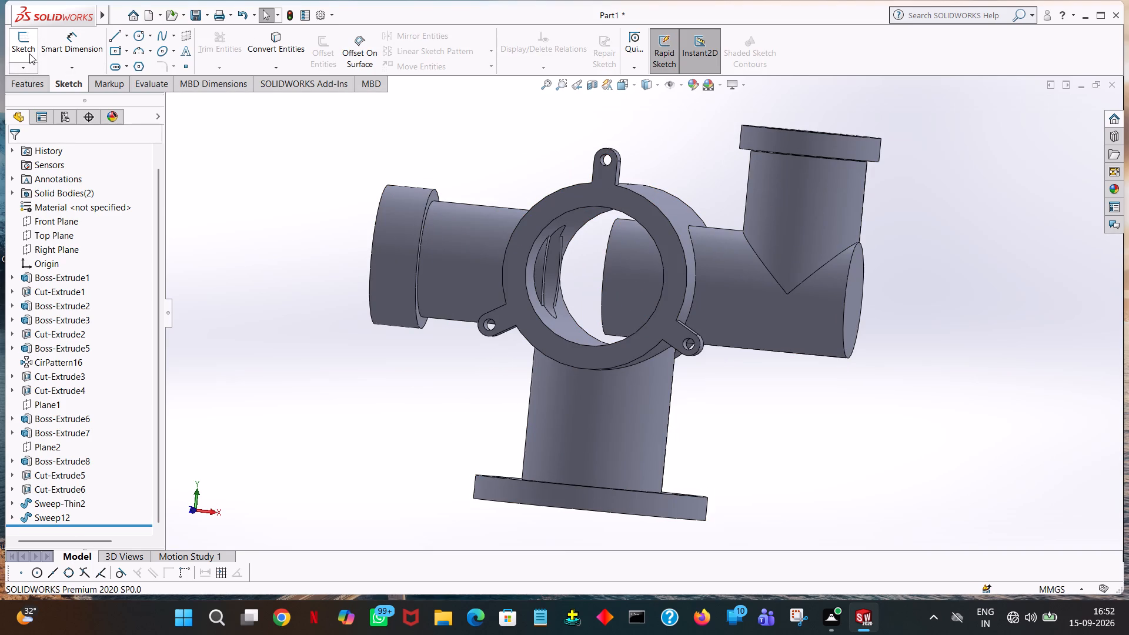
left_click(31, 88)
left_click(32, 38)
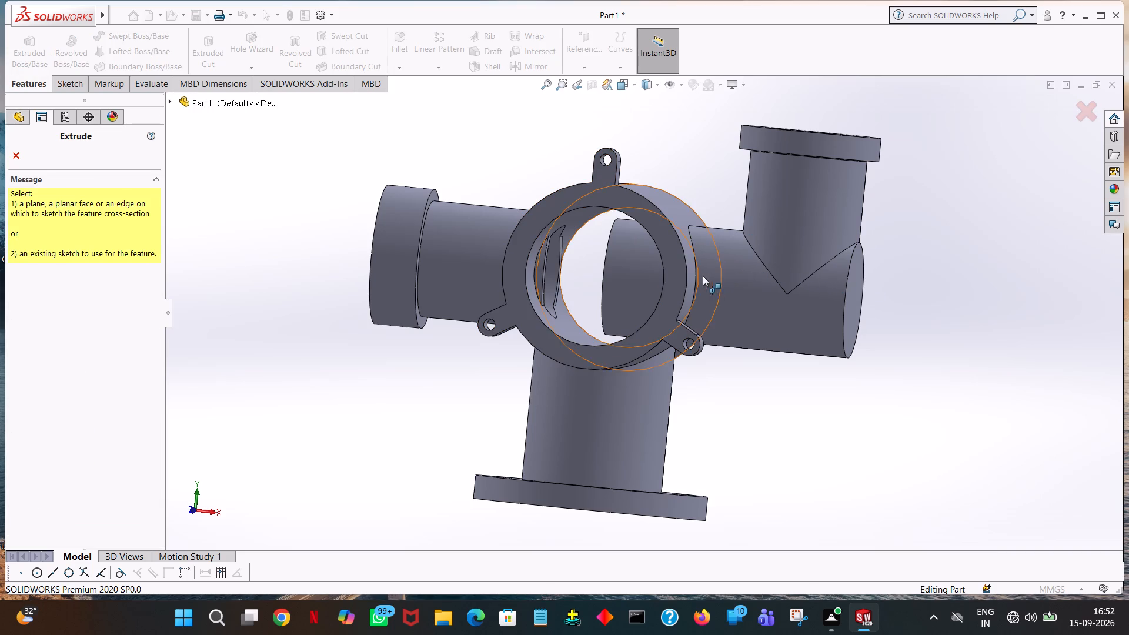
left_click(678, 273)
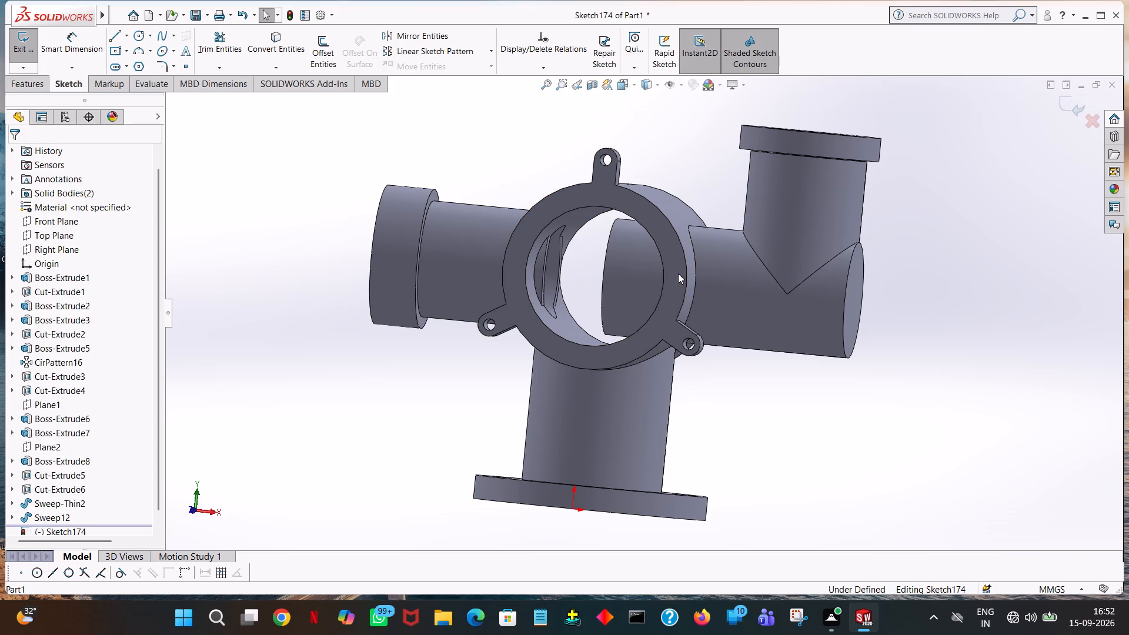
Sketch a 3-point arc of about 43 mm radius from the elbow seam's outer end to the ring's edge beside the branch-side lug.
left_click(141, 53)
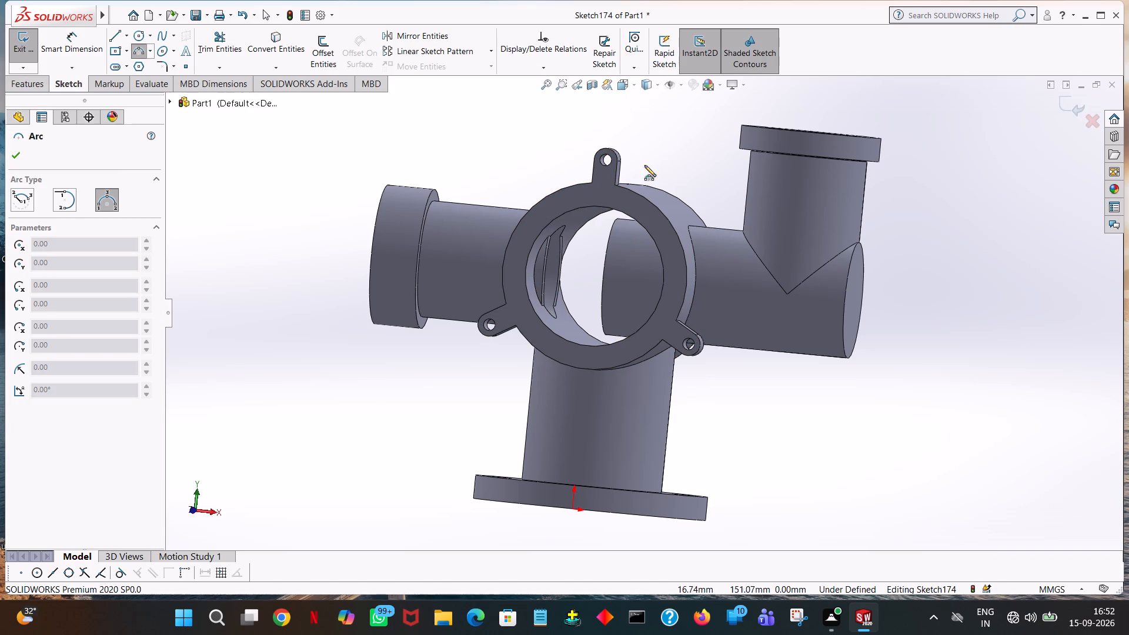
left_click(152, 55)
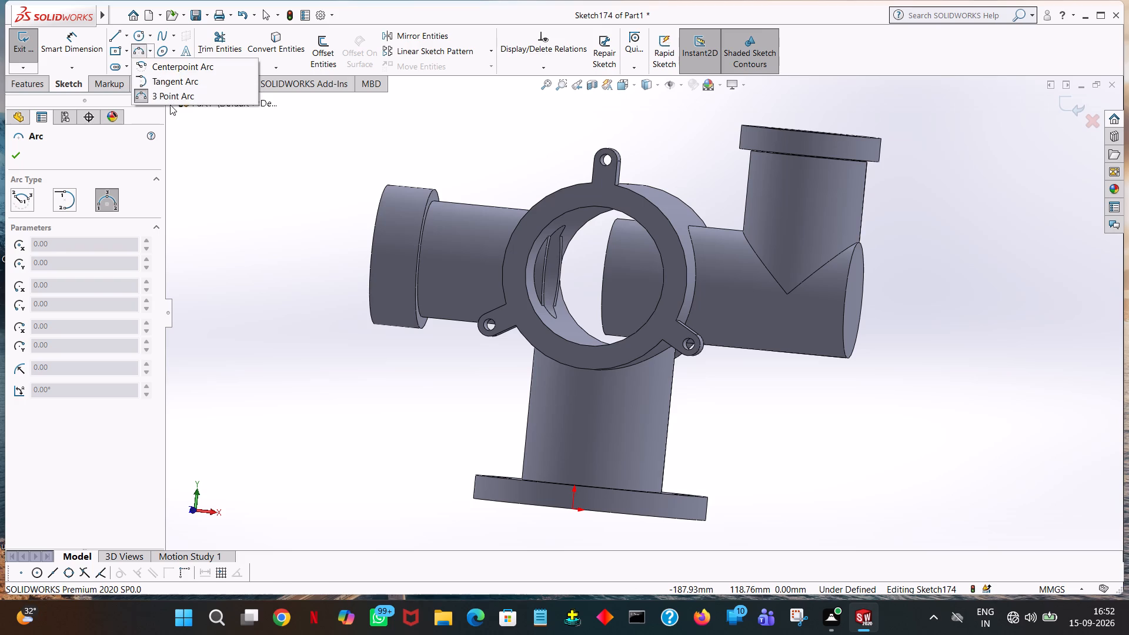
left_click(172, 102)
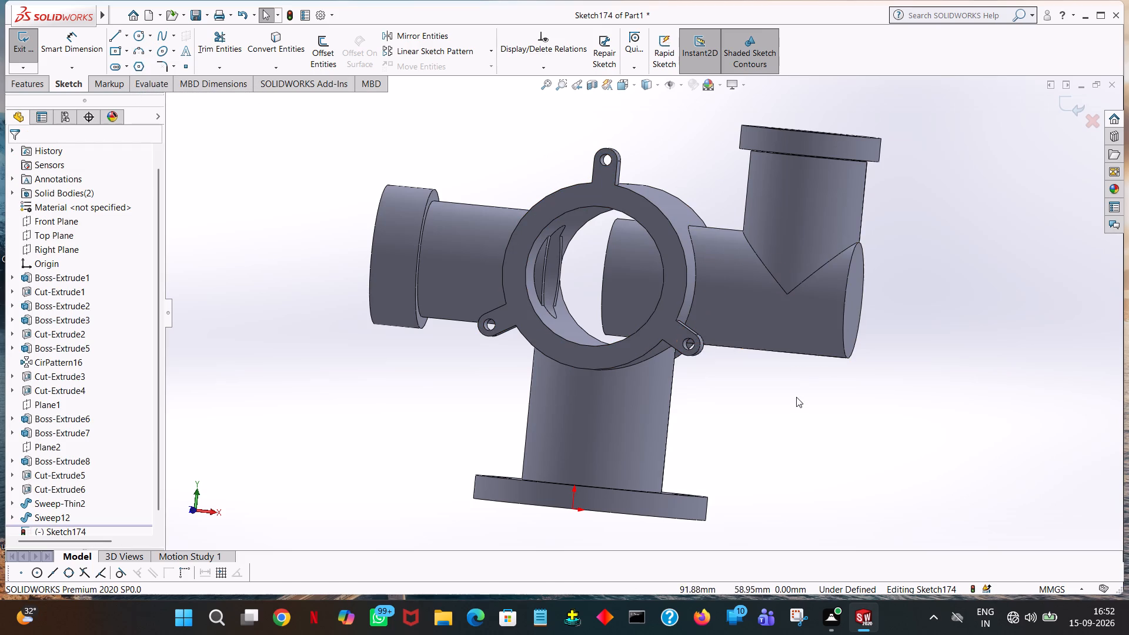
middle_click_drag(803, 410, 833, 396)
left_click(721, 258)
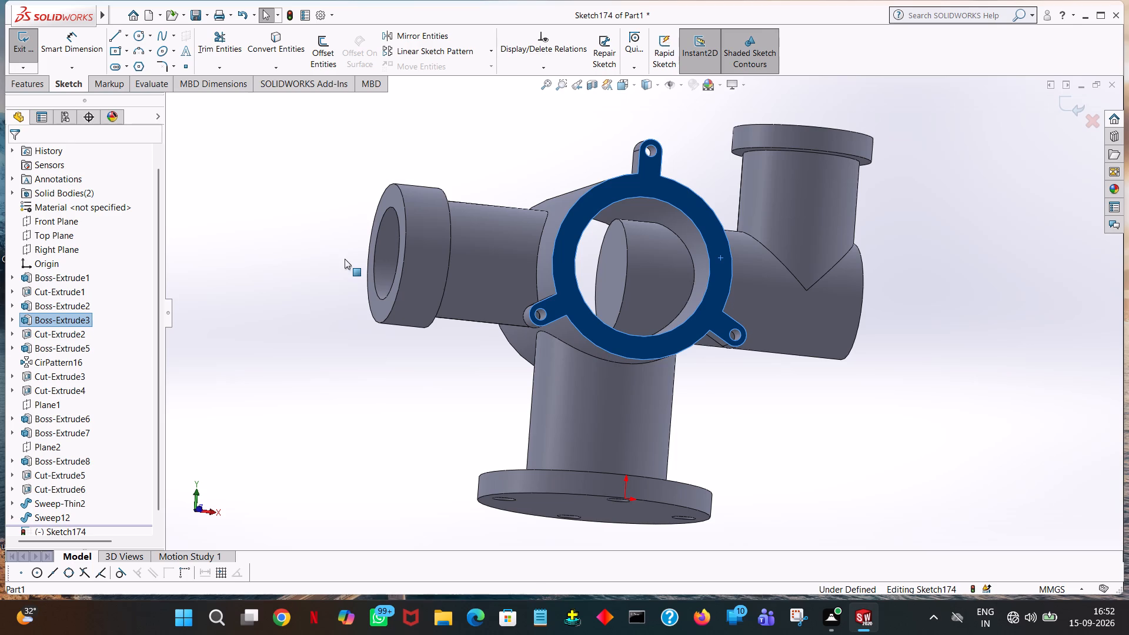
key("space")
left_click(149, 87)
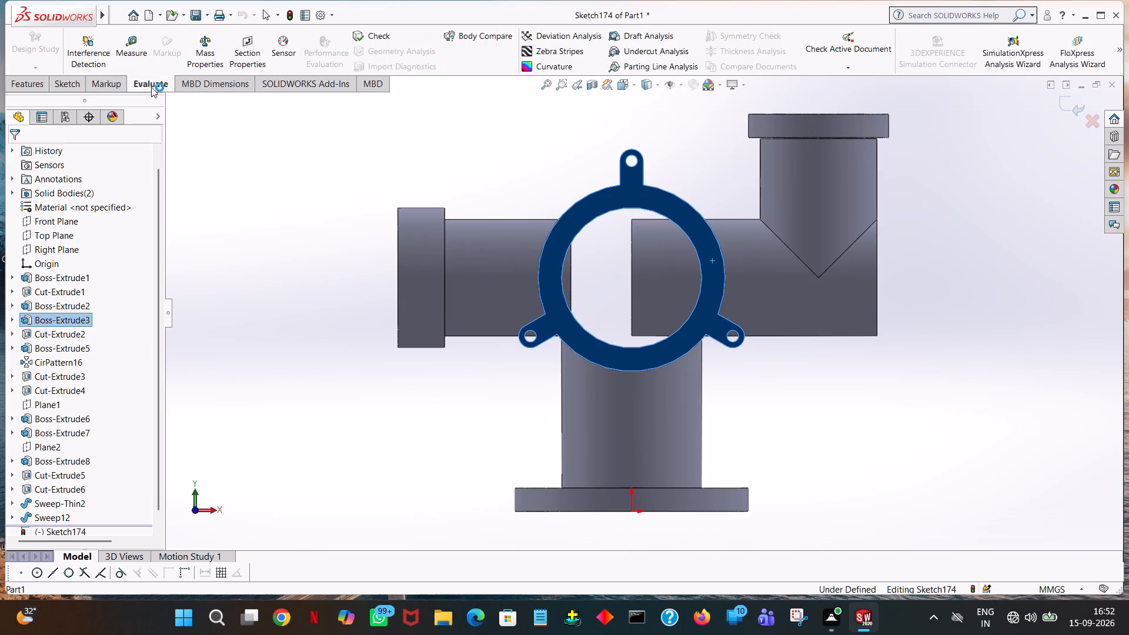
left_click(81, 80)
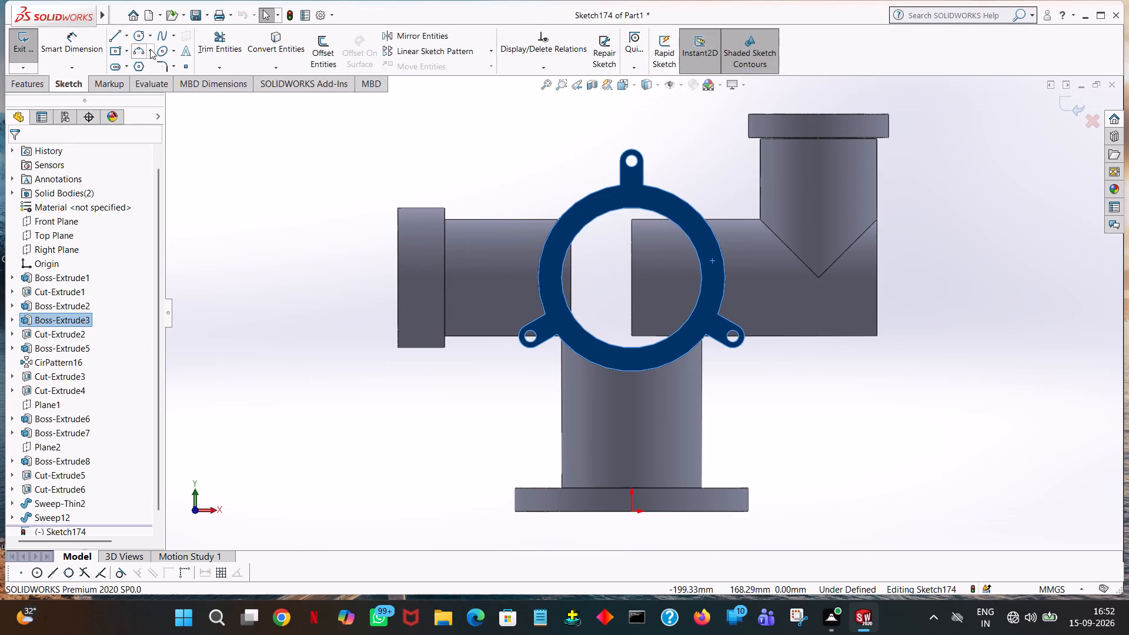
left_click(143, 49)
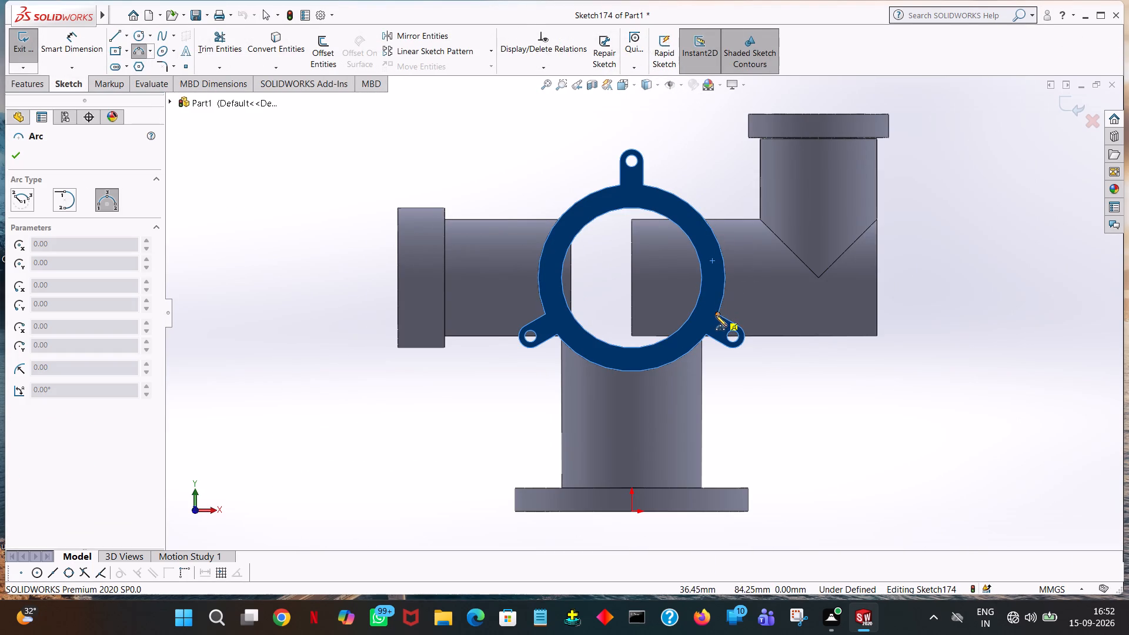
left_click(876, 219)
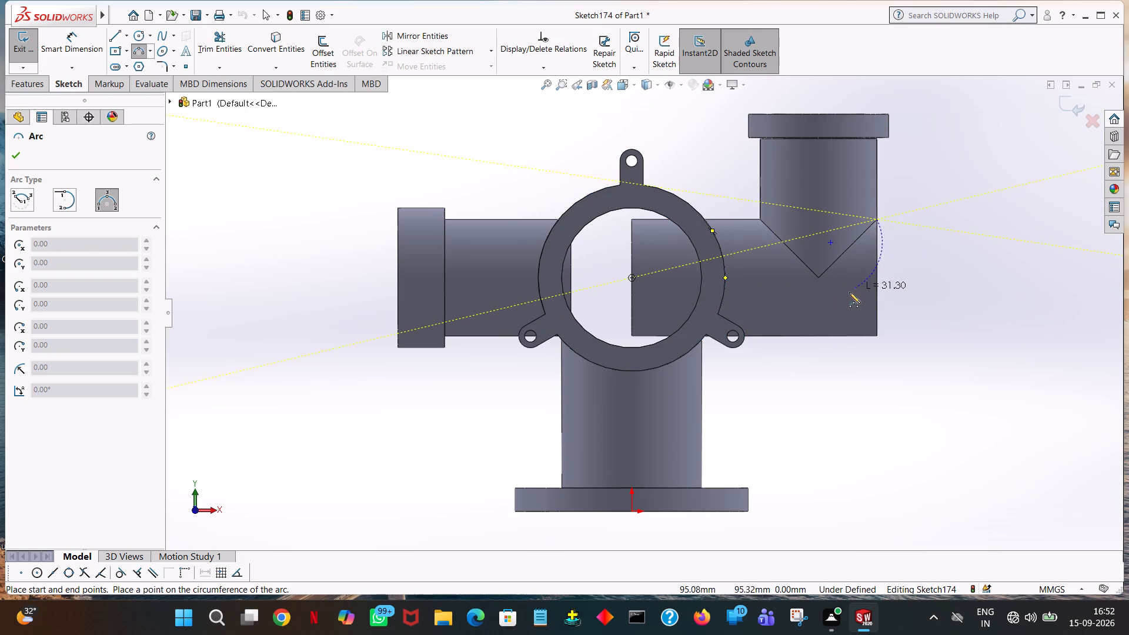
left_click(717, 315)
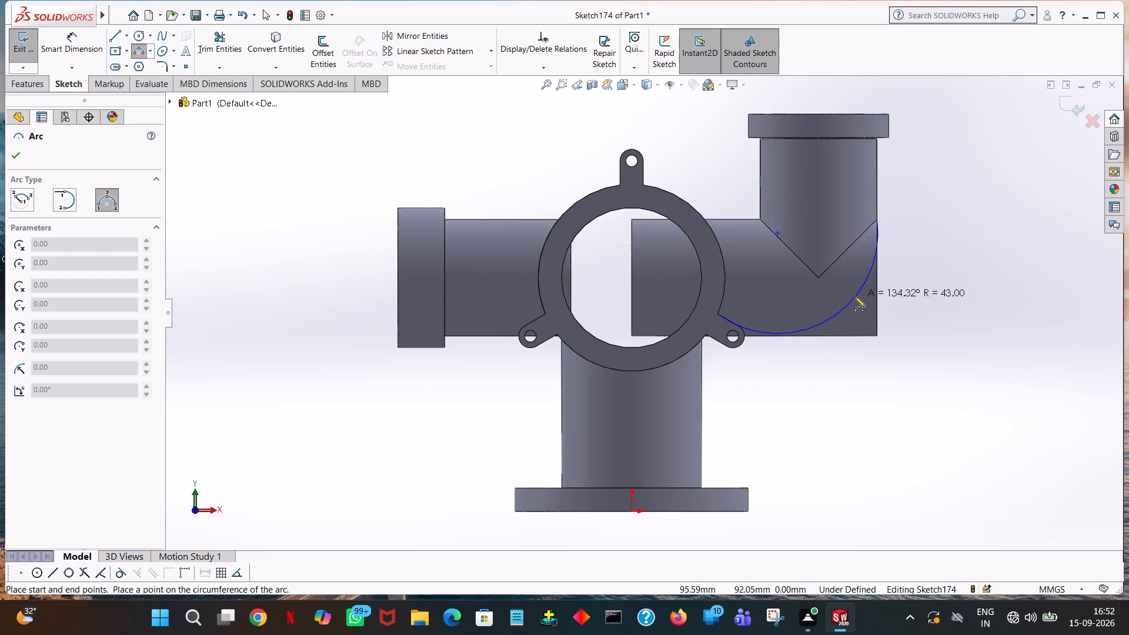
left_click(800, 330)
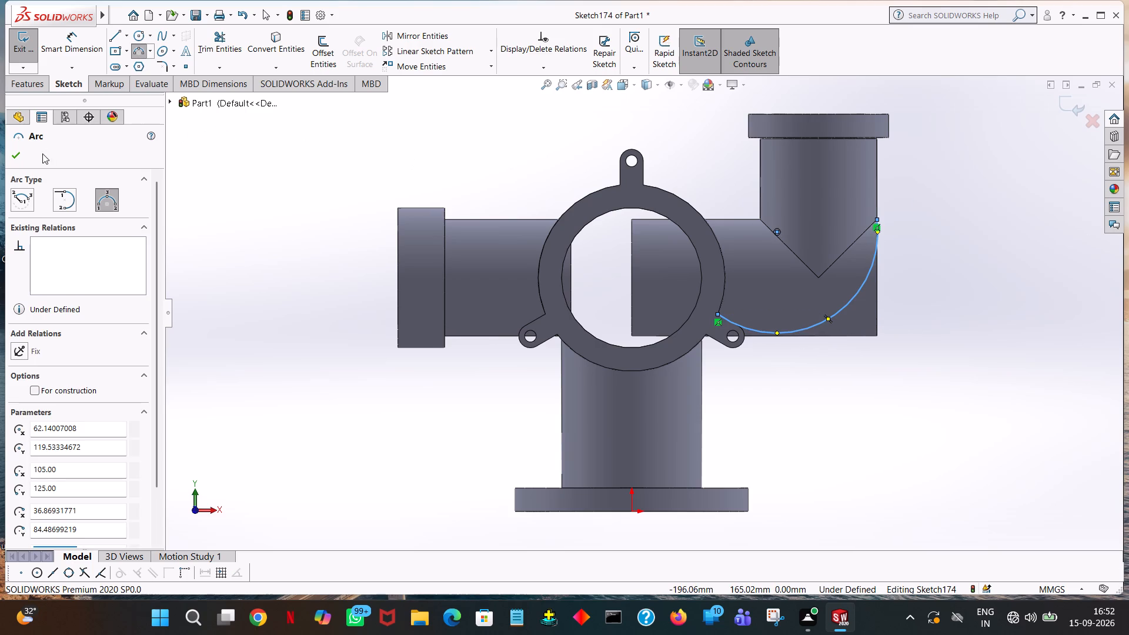
left_click(19, 162)
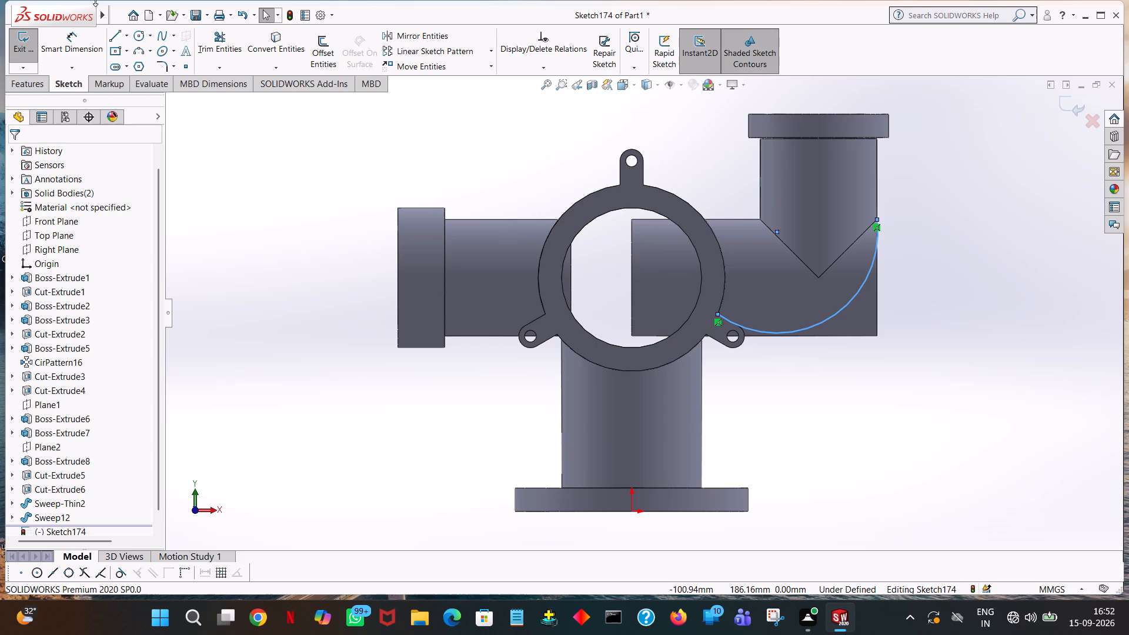
Close the elbow corner profile with a 50 mm vertical line to the lower outer corner and an about 43 mm line back to the arc.
left_click(116, 35)
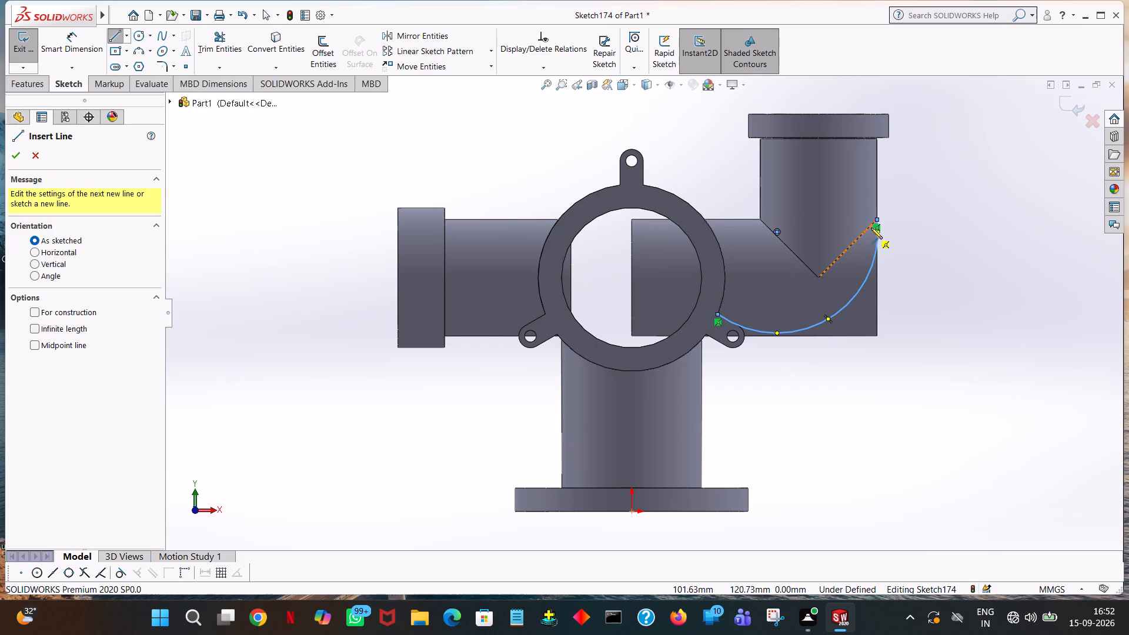
left_click(877, 219)
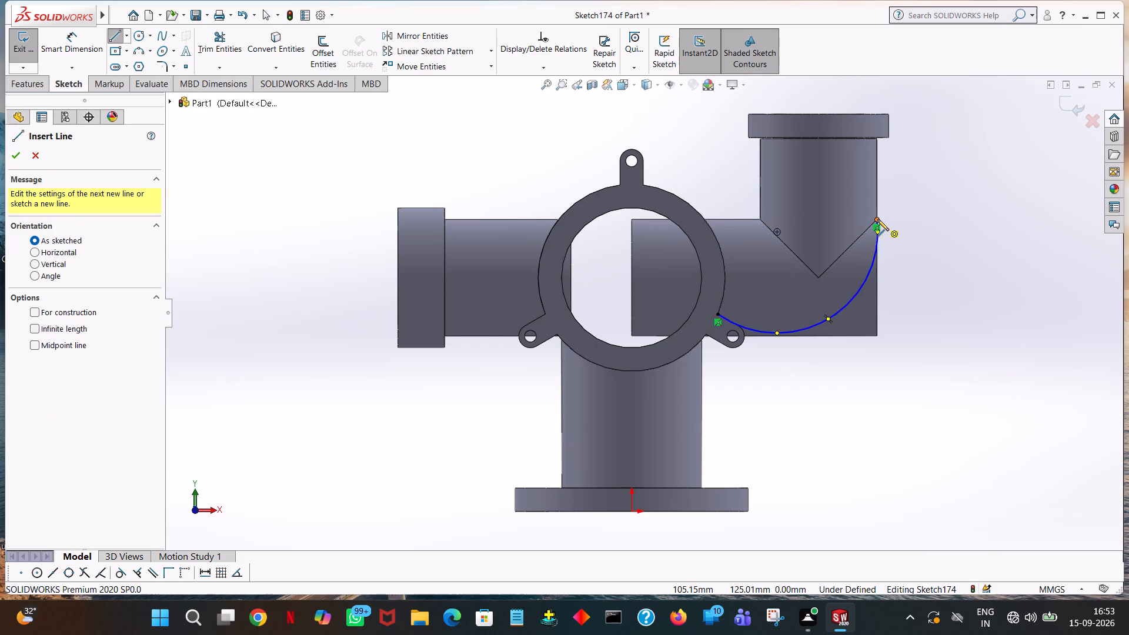
left_click(877, 335)
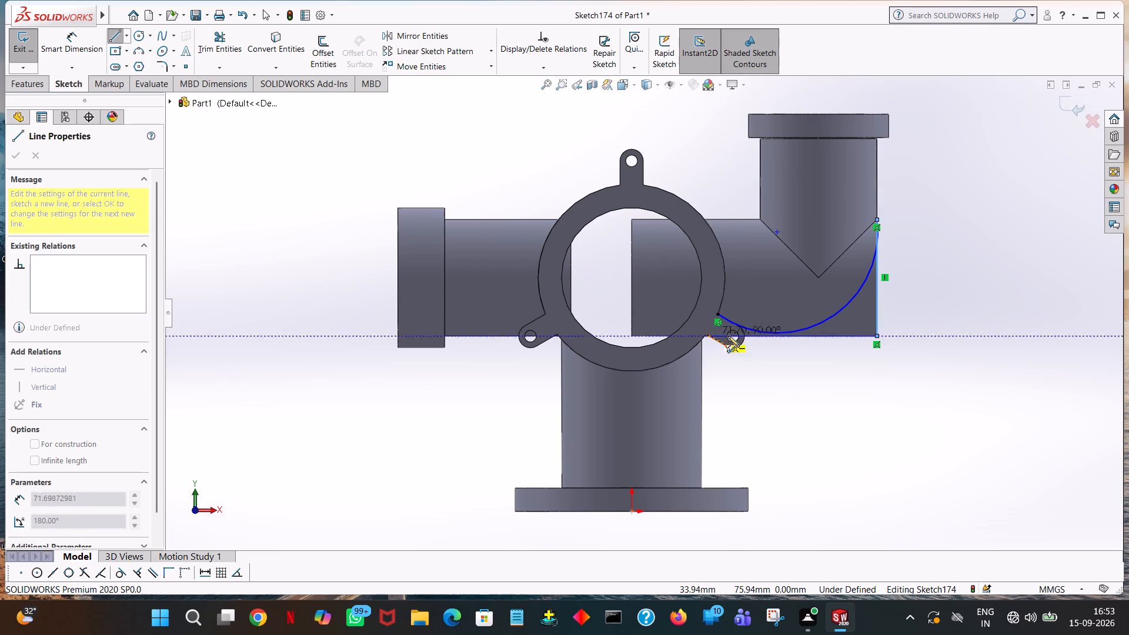
left_click(775, 333)
right_click(775, 333)
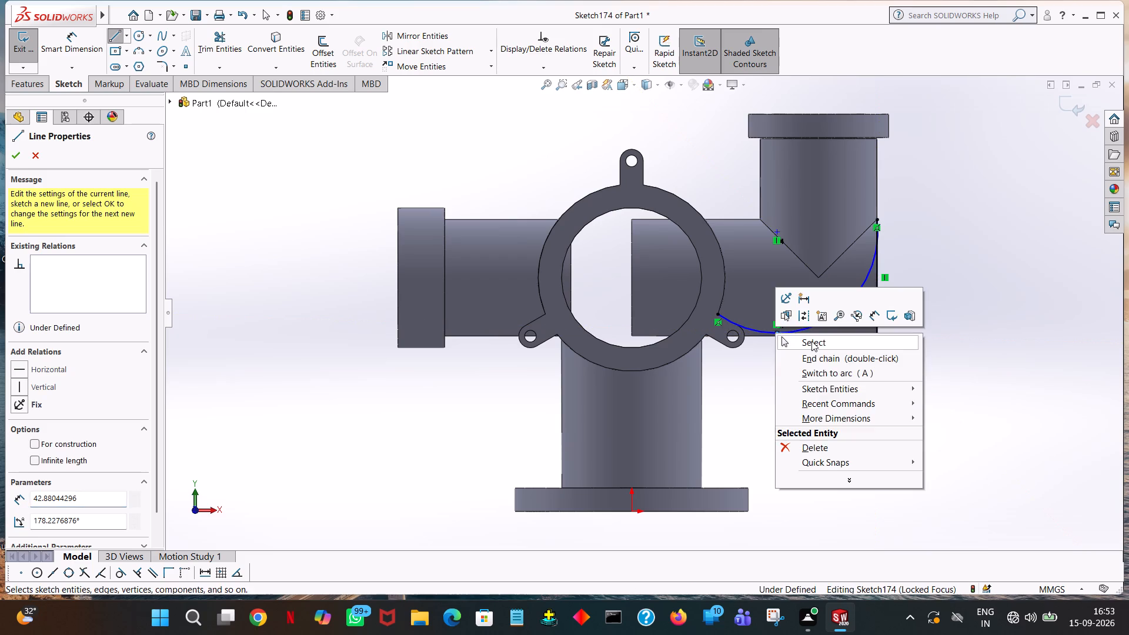
left_click(812, 341)
left_click(954, 250)
Extrude-cut the closed region between the arc and the two lines to a blind depth of 266 mm.
left_click(45, 84)
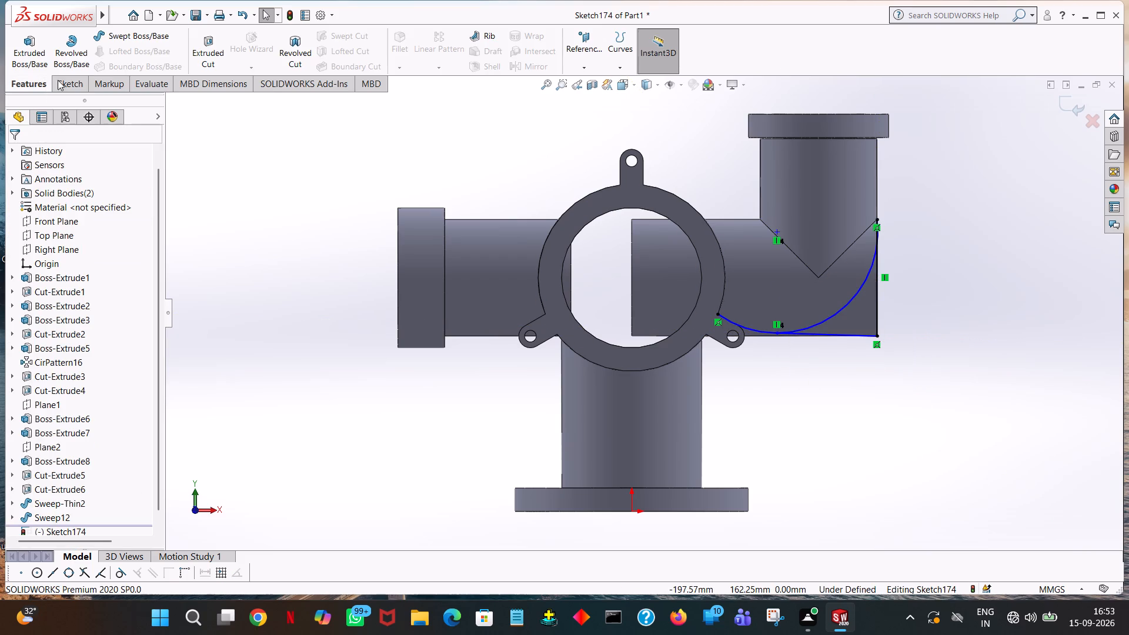
left_click(195, 47)
middle_click_drag(949, 292, 913, 291)
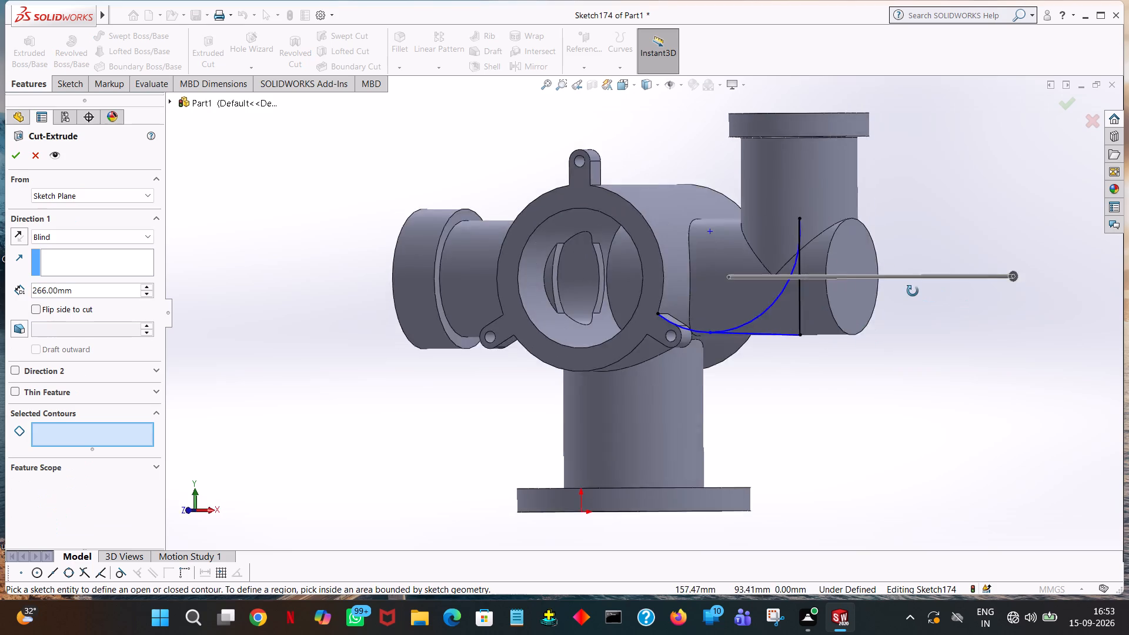
middle_click_drag(913, 291, 939, 300)
left_click(842, 323)
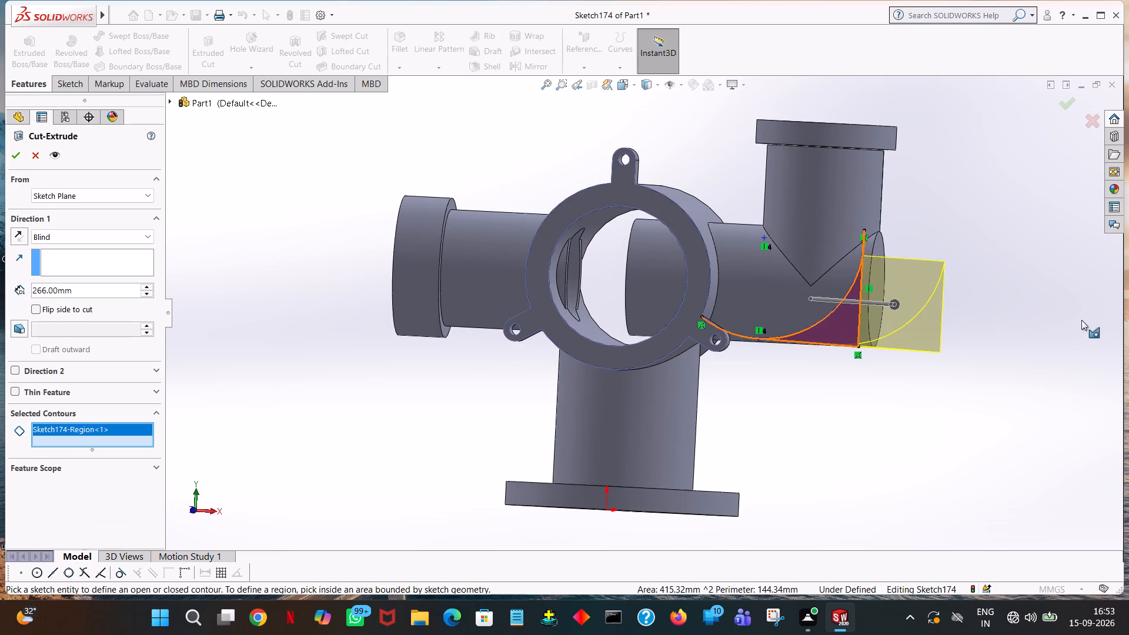
middle_click_drag(1081, 320, 970, 333)
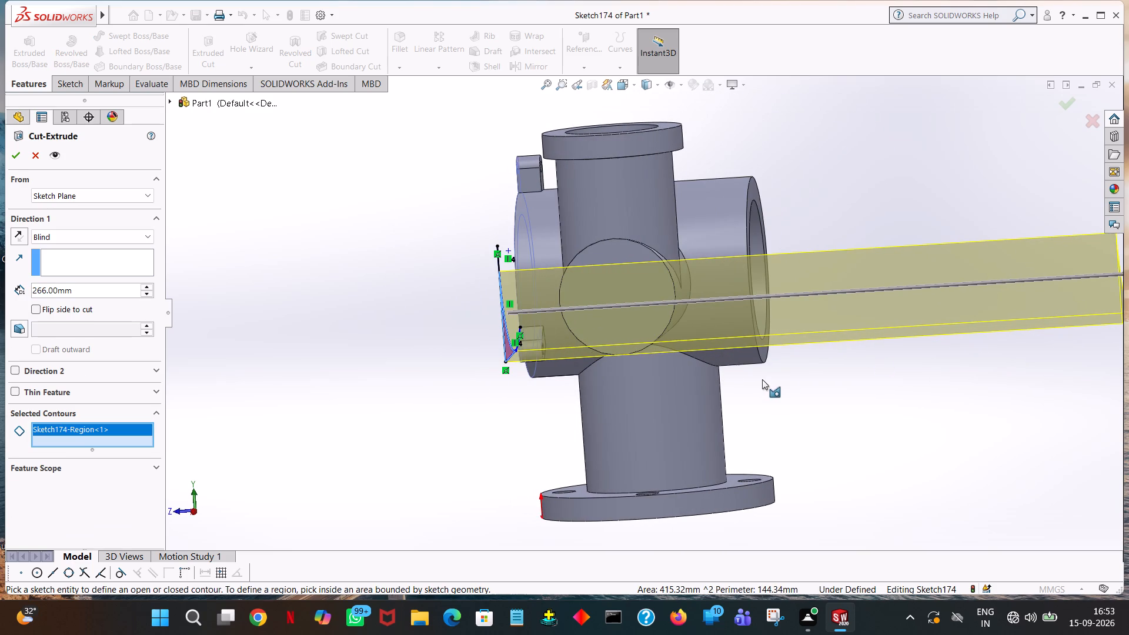
left_click(19, 160)
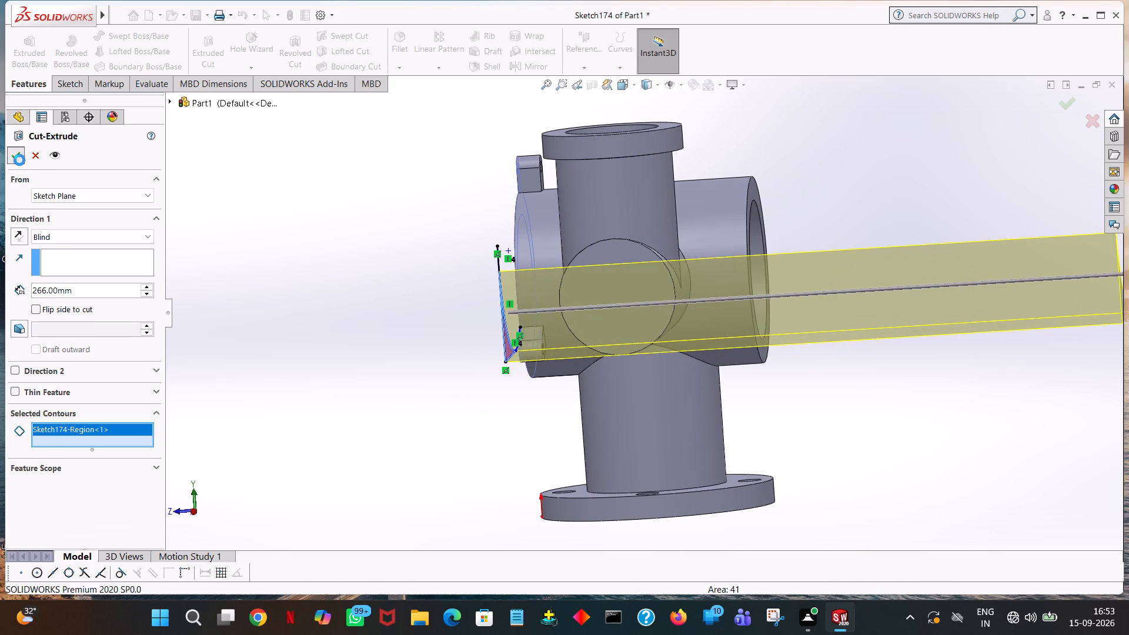
left_click(173, 209)
Examine the cut elbow's outer bend and underside from several viewing angles.
middle_click_drag(183, 209, 265, 185)
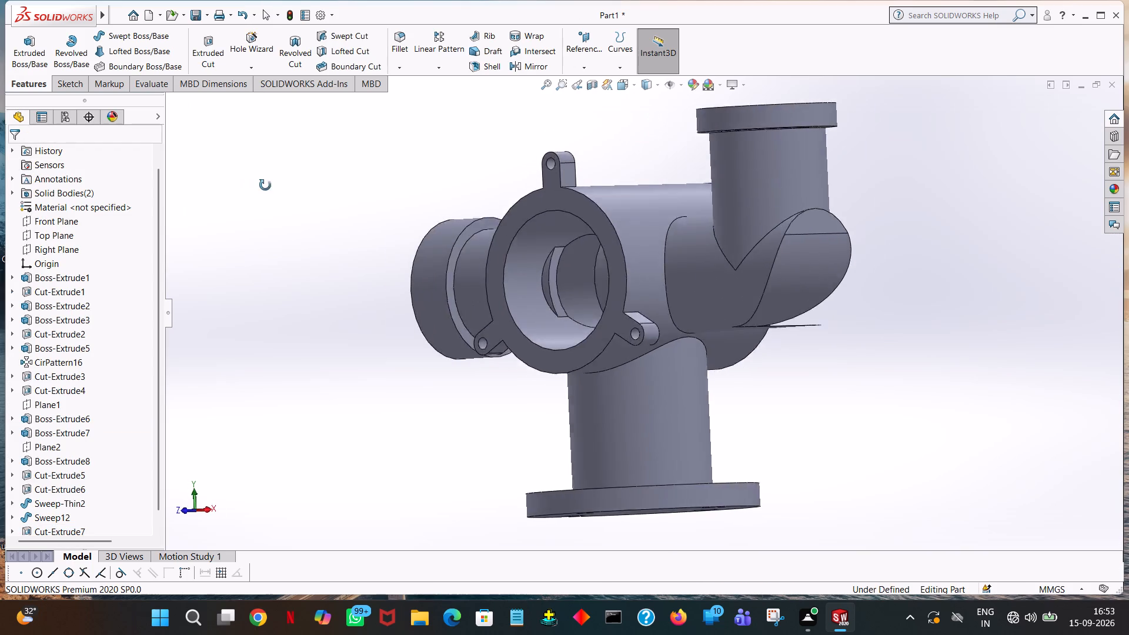
middle_click_drag(265, 185, 304, 186)
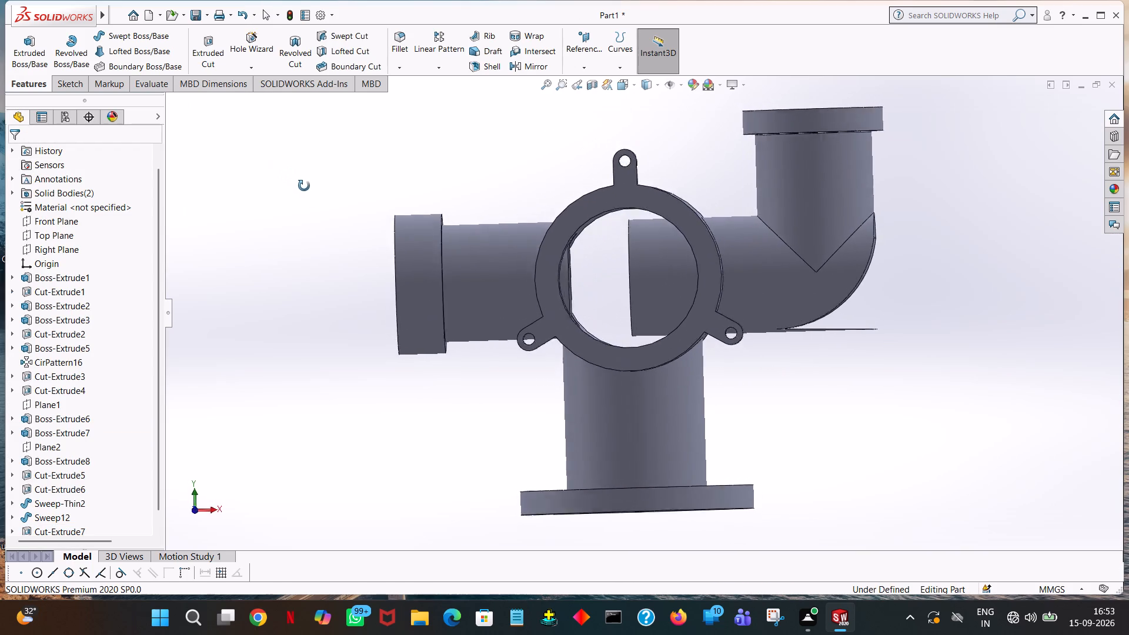
middle_click_drag(304, 186, 303, 124)
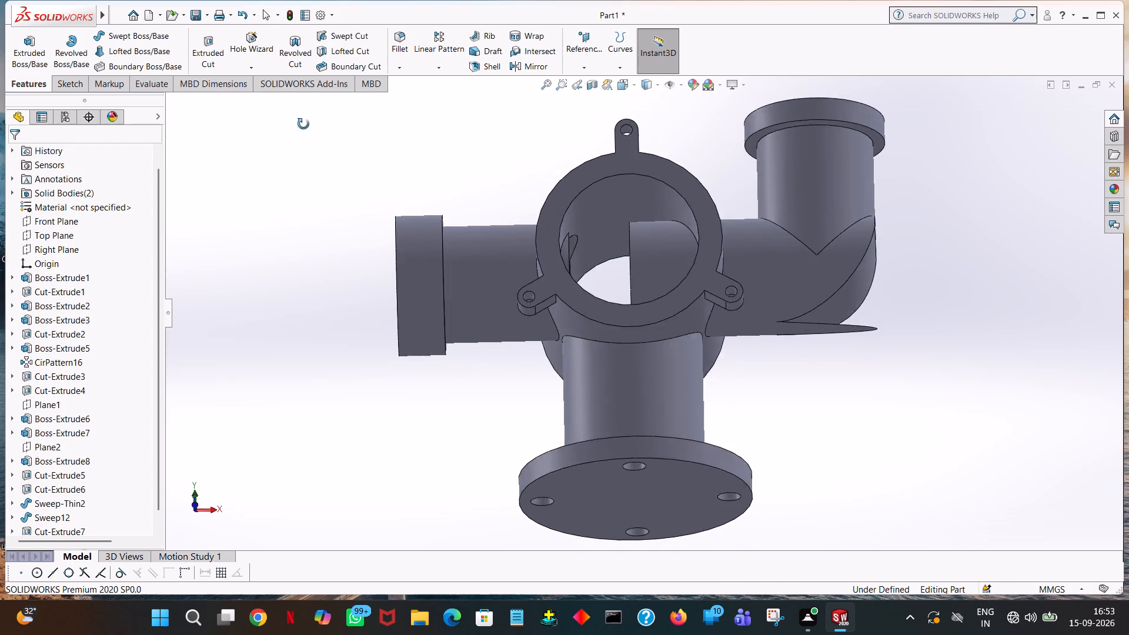
middle_click_drag(303, 124, 295, 216)
middle_click(295, 216)
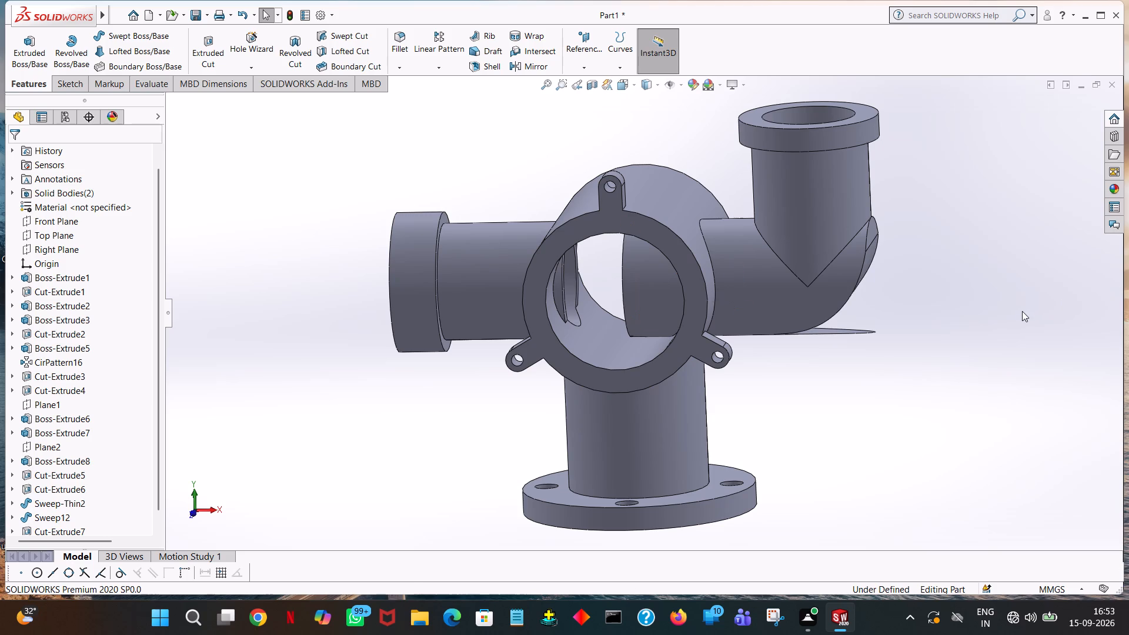
left_click(954, 302)
middle_click_drag(954, 265, 961, 224)
middle_click(961, 224)
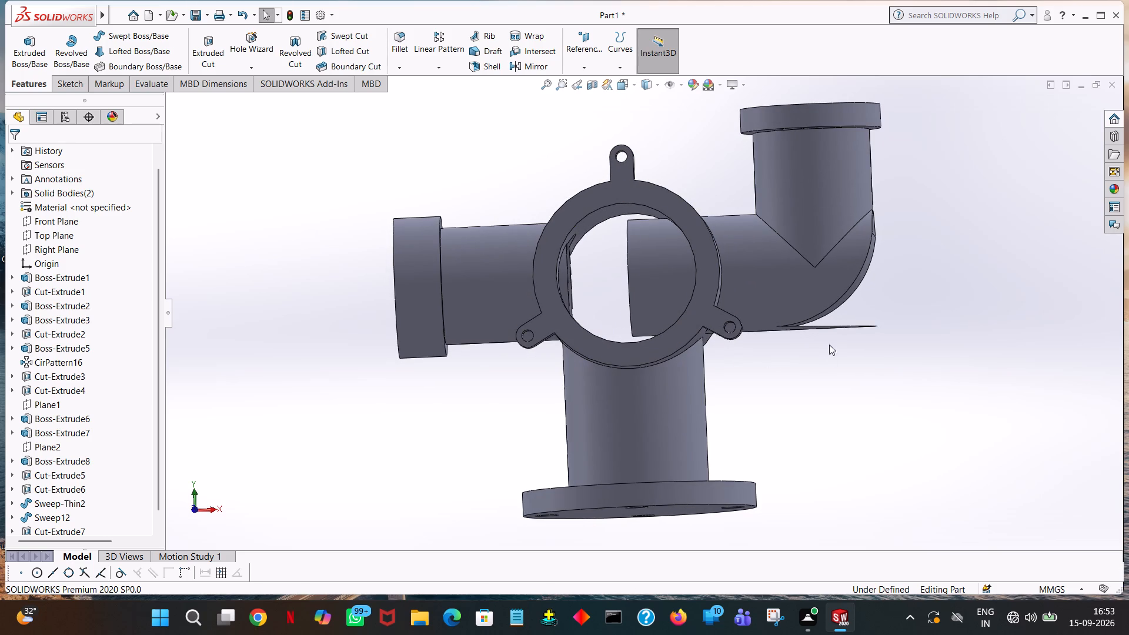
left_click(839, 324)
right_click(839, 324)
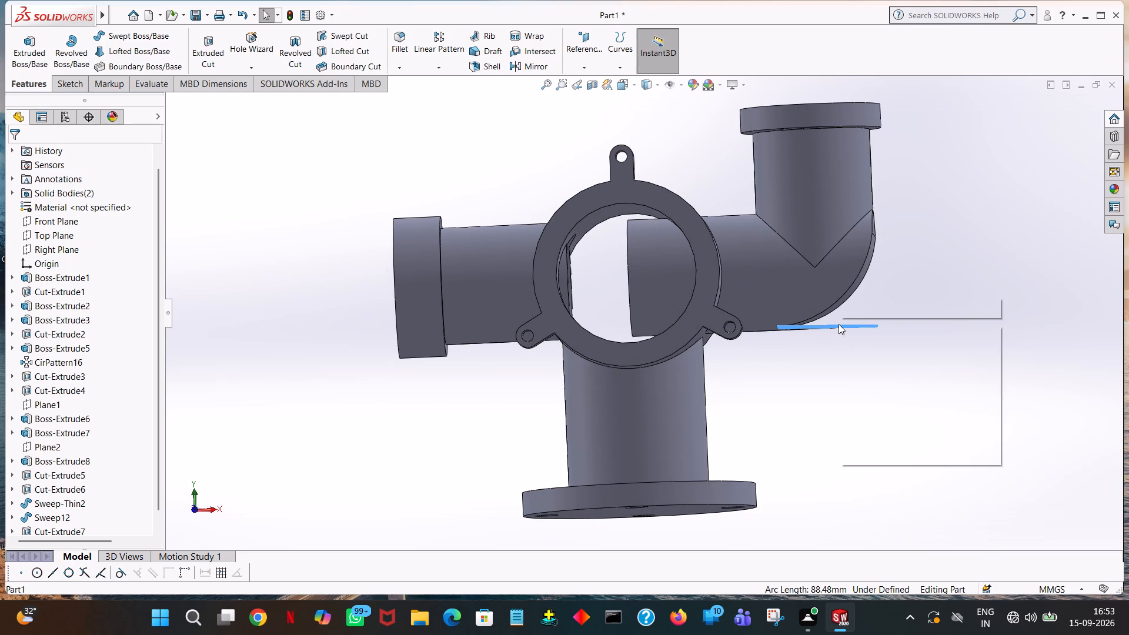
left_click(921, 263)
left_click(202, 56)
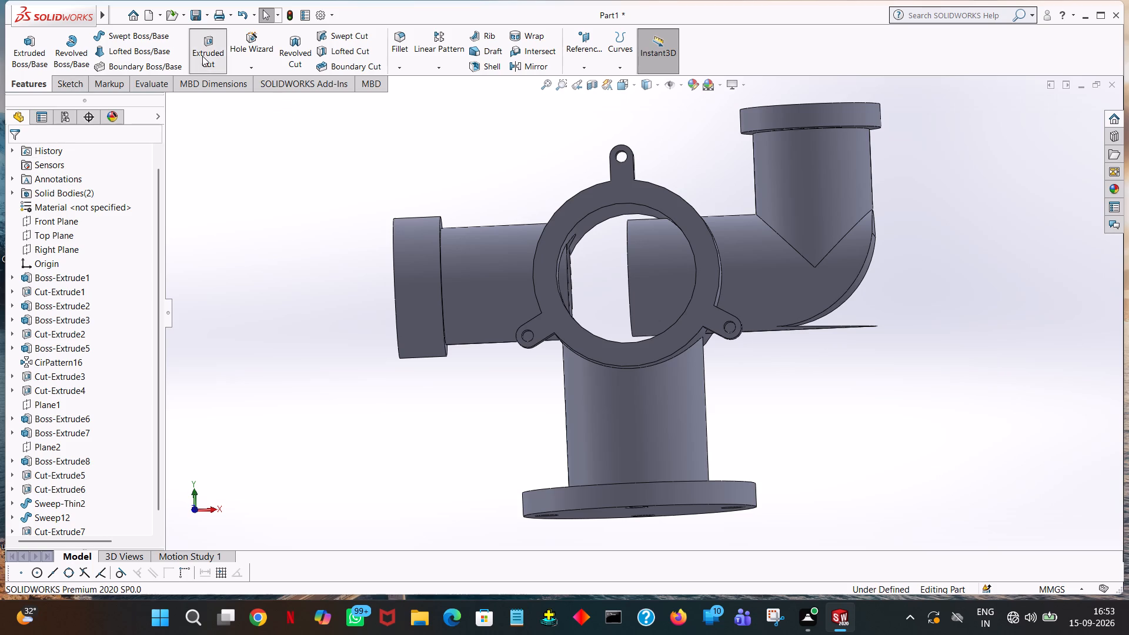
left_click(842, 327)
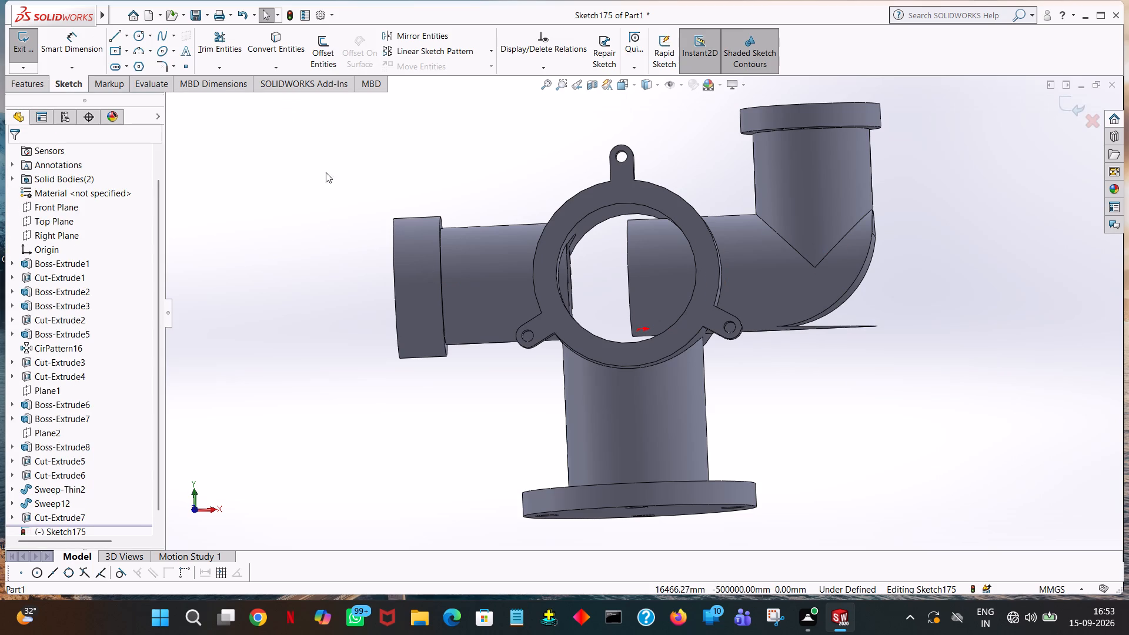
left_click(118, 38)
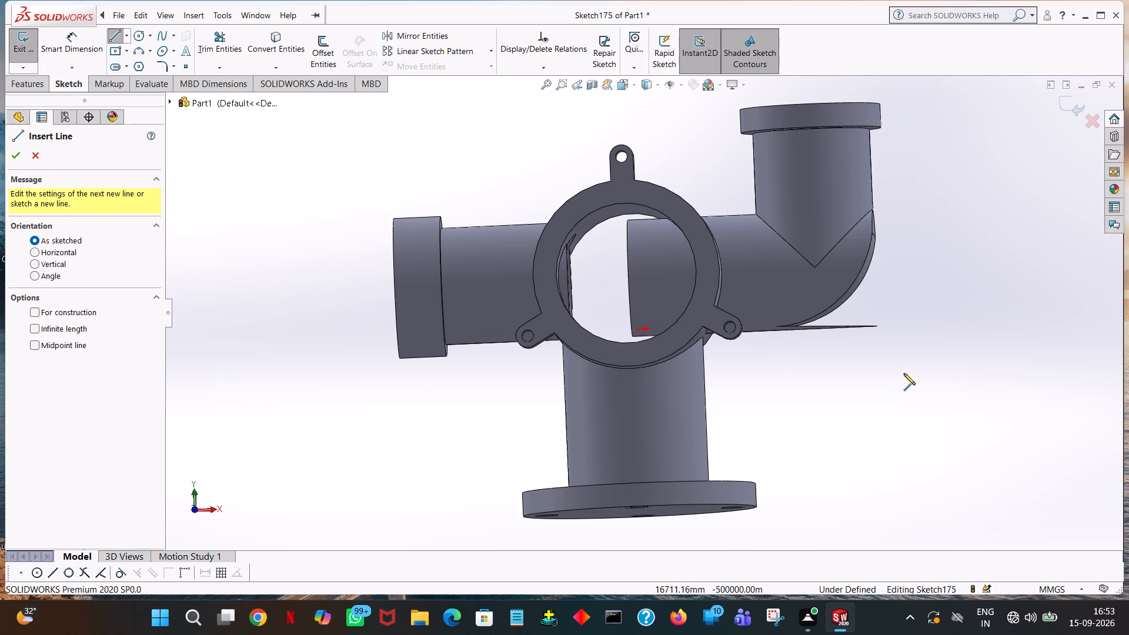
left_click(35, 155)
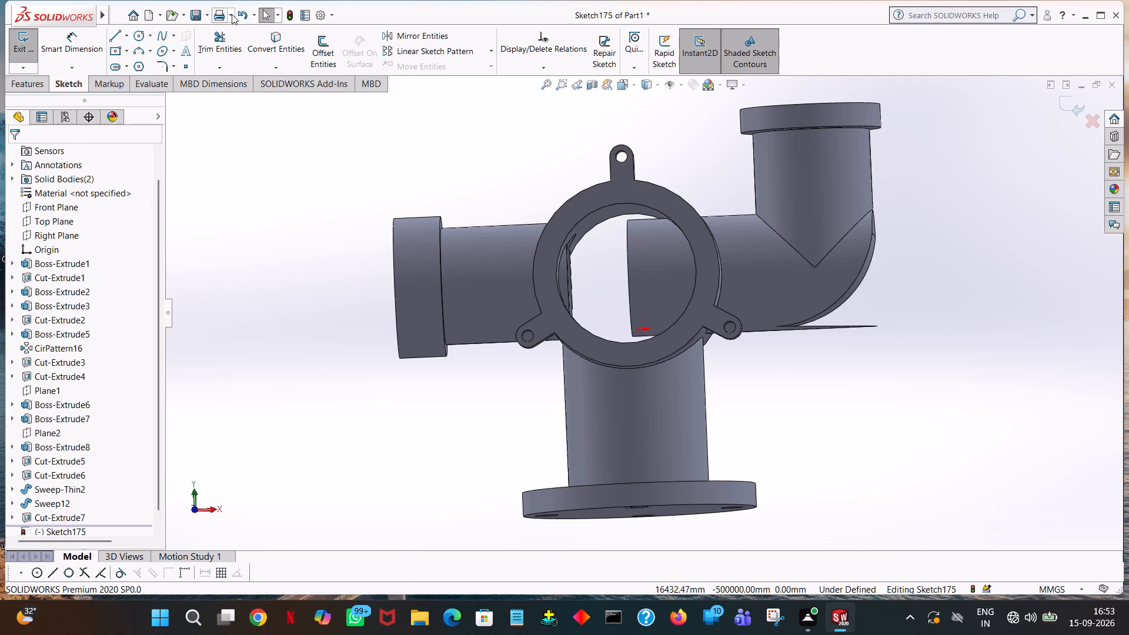
Undo the new empty sketch and the elbow's extruded cut, returning to the corner profile sketch.
left_click(232, 14)
left_click(245, 13)
left_click(245, 13)
left_click(246, 13)
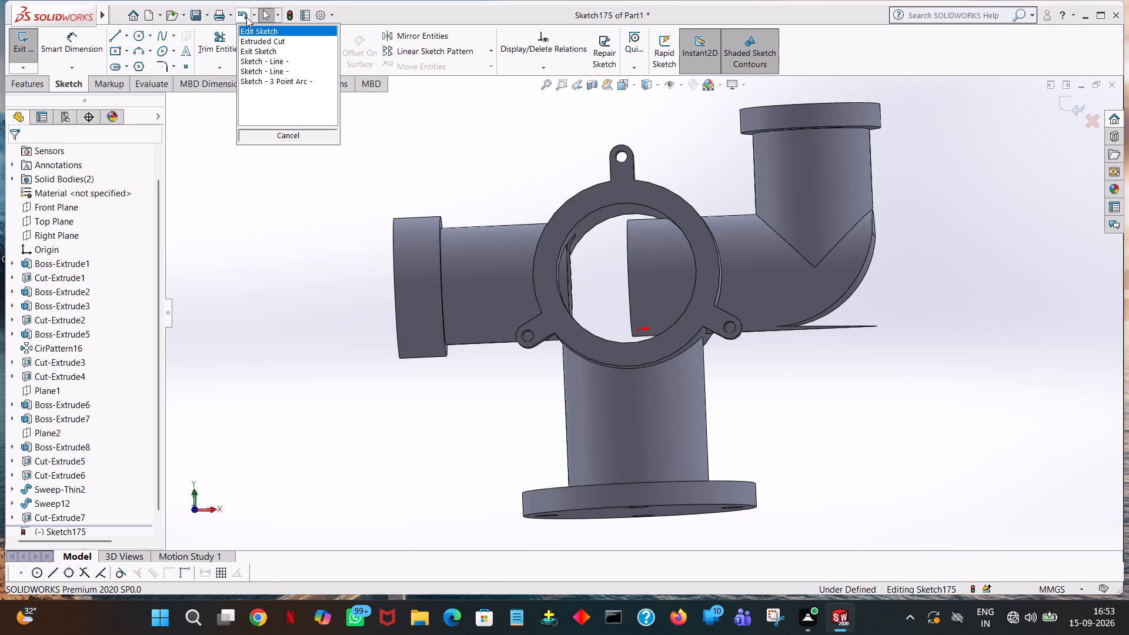
left_click(299, 188)
left_click(239, 11)
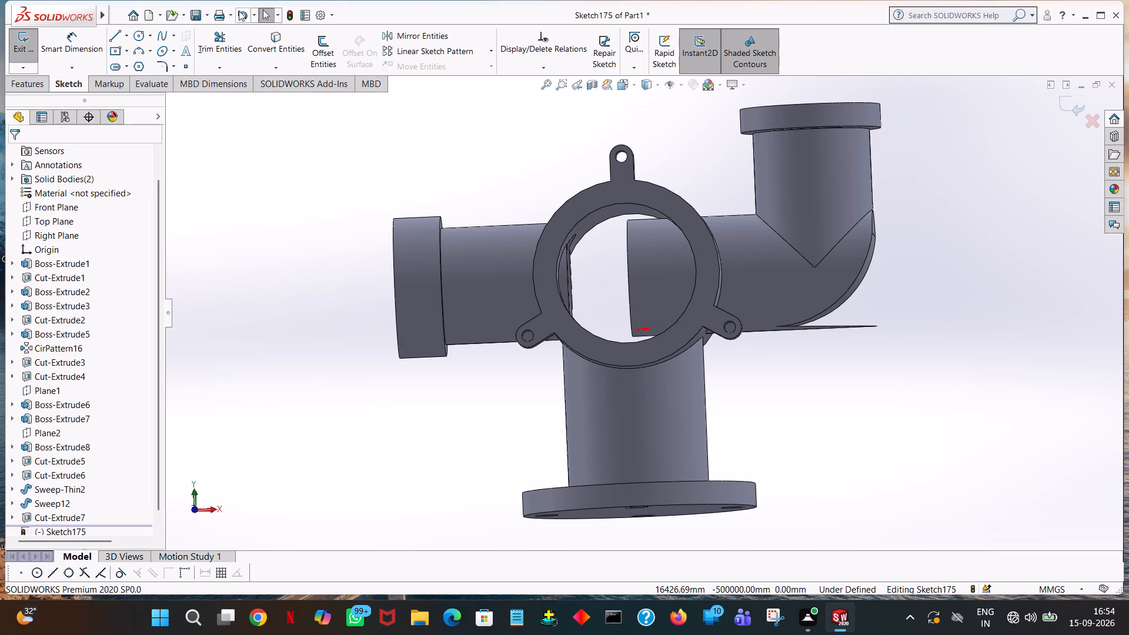
left_click(239, 11)
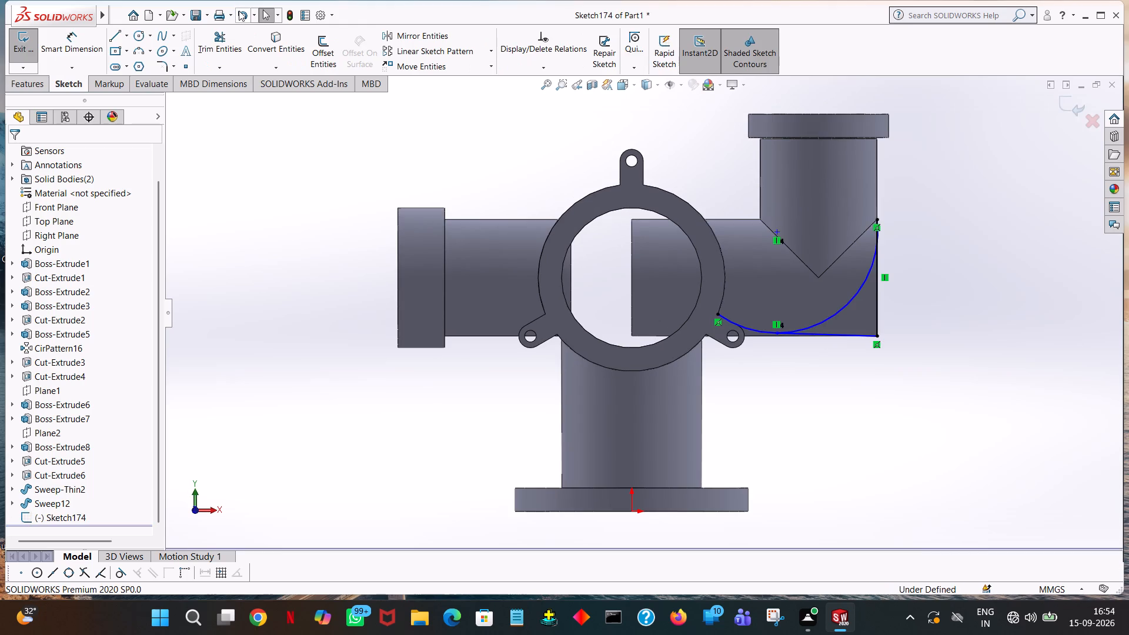
Trim away the sloping line between the arc's lowest point and the elbow's lower outer corner.
left_click(225, 39)
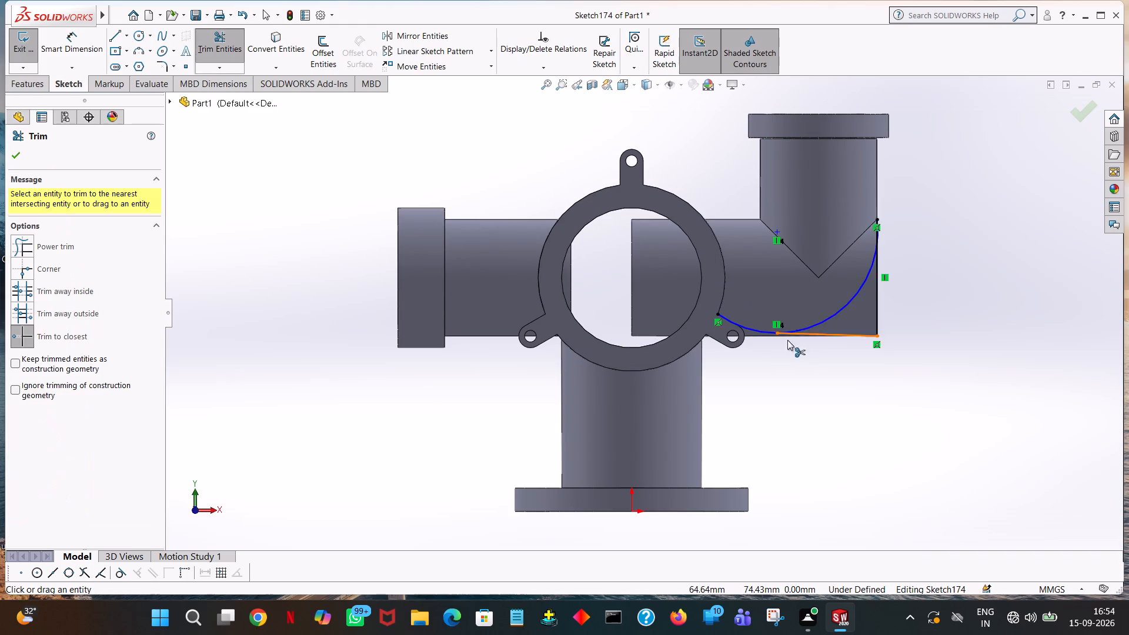
left_click(844, 332)
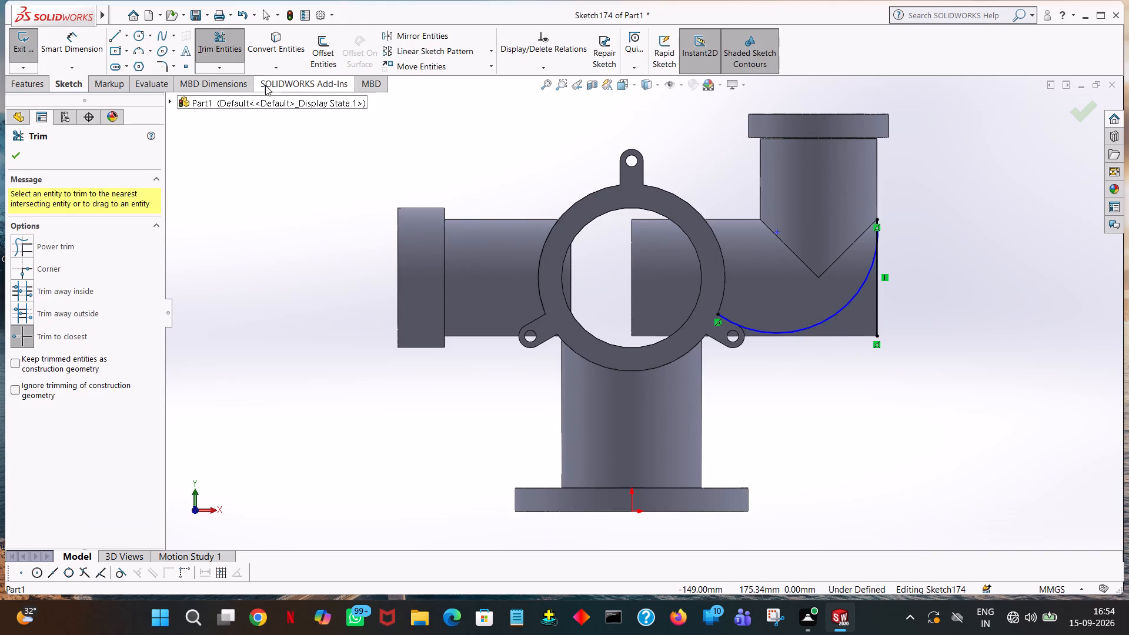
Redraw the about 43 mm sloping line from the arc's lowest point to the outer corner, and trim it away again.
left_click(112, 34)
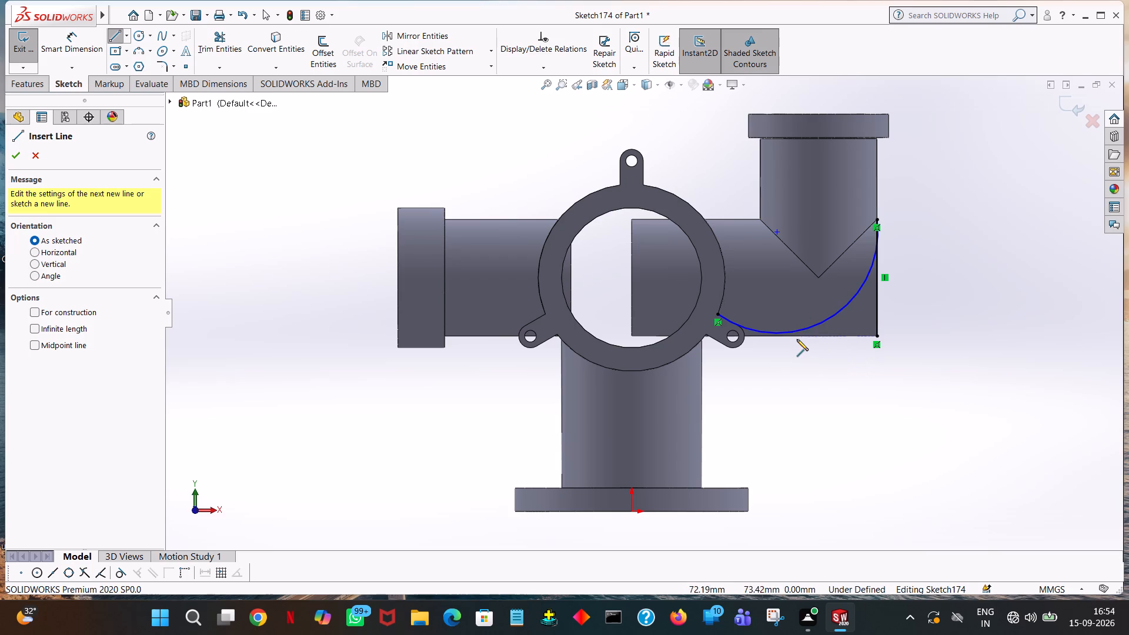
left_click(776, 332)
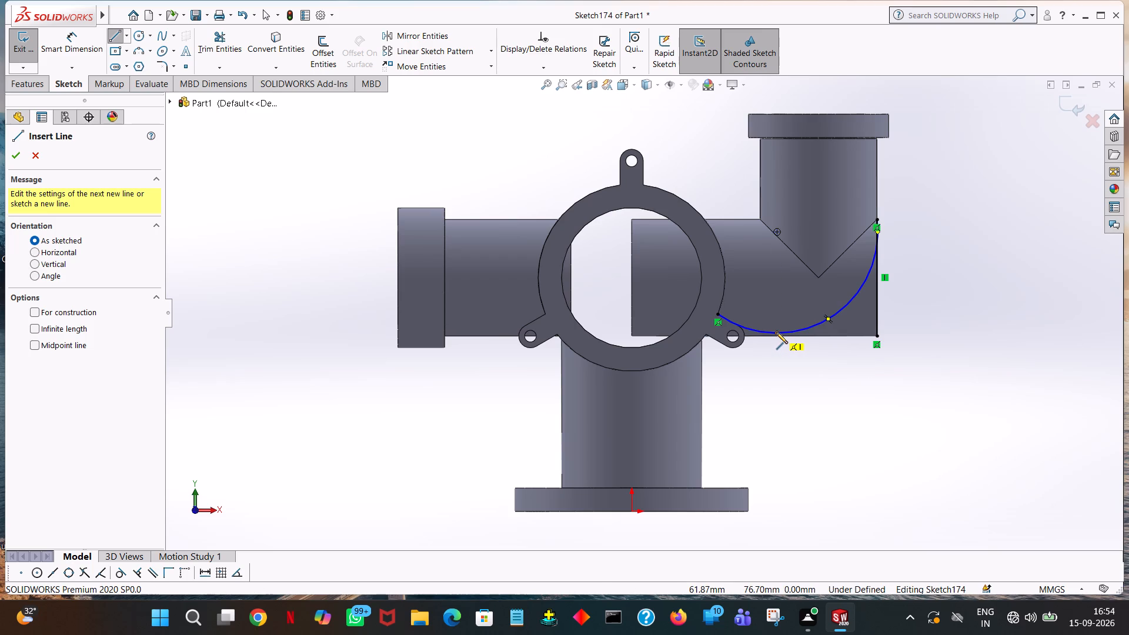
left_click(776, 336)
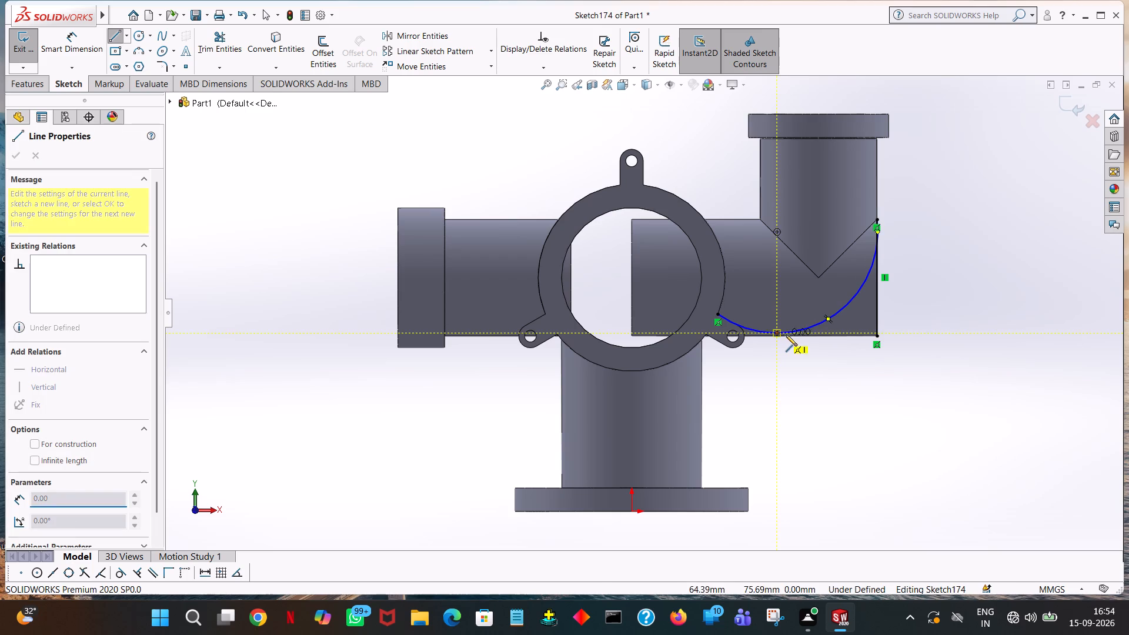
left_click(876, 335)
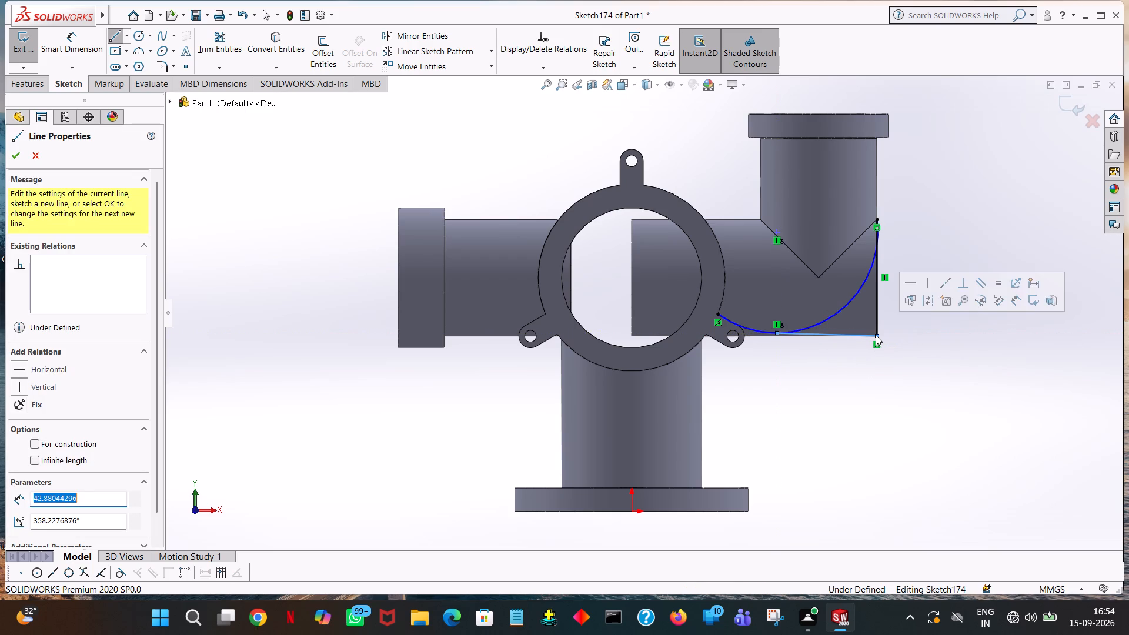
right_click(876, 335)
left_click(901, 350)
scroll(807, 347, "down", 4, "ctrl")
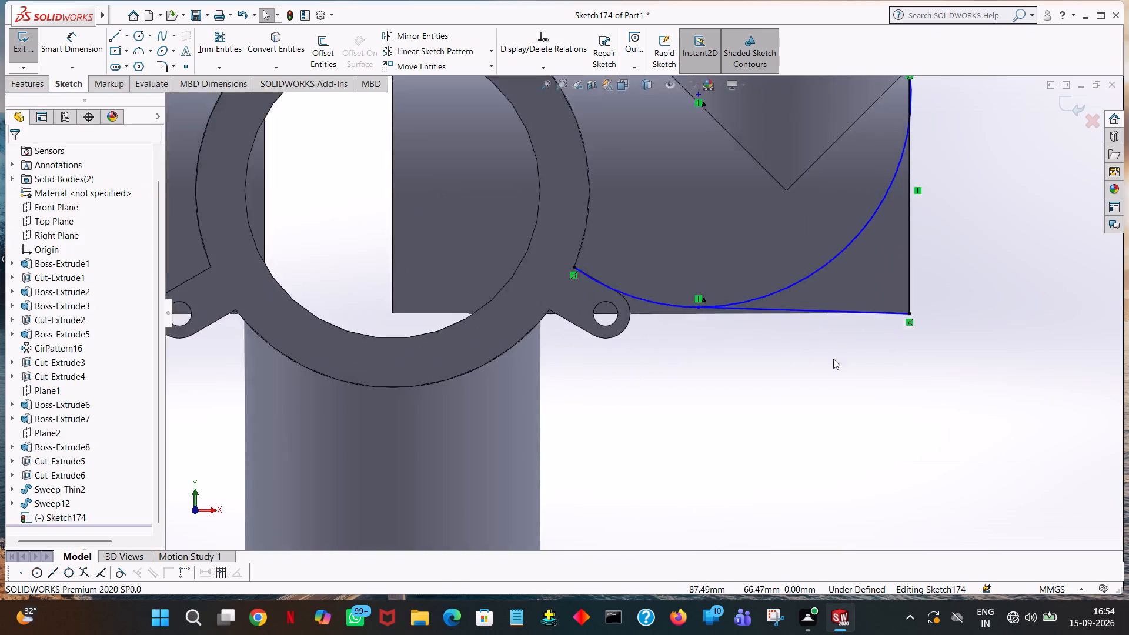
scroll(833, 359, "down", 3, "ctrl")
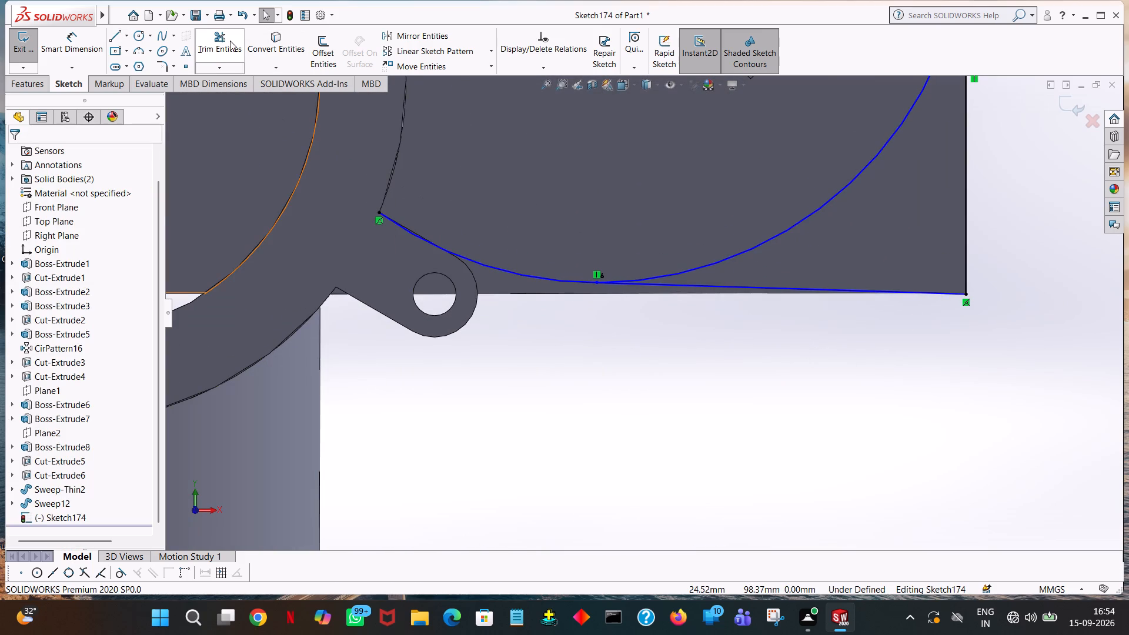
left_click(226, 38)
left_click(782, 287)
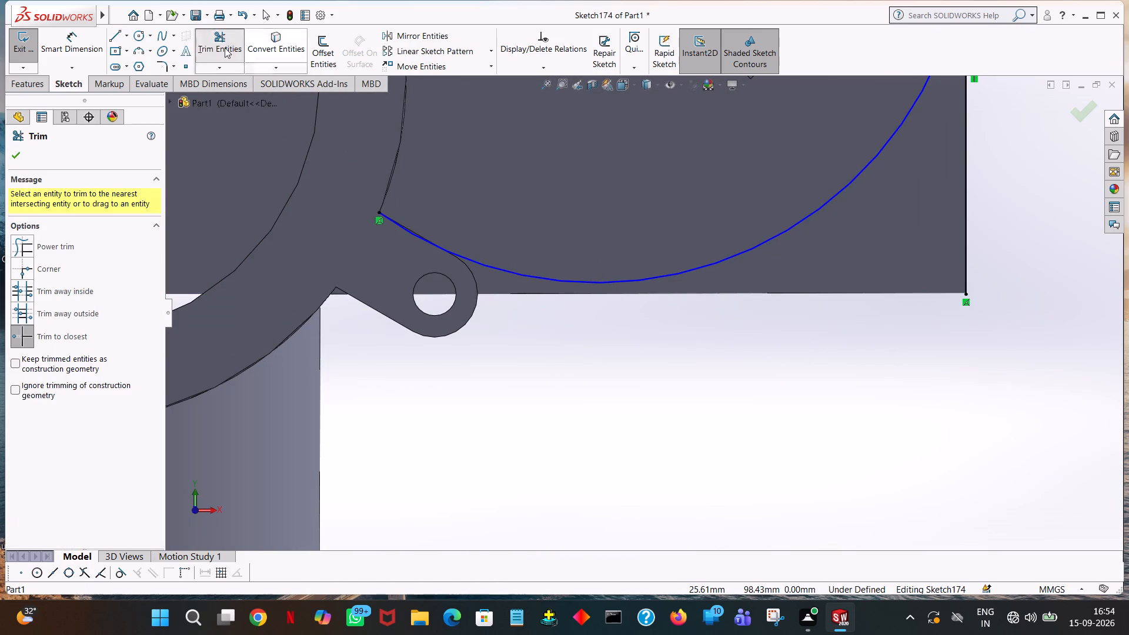
Close the profile with an about 43 mm horizontal line along the pipe's lower edge and a short vertical line up to the arc's lowest point.
left_click(116, 39)
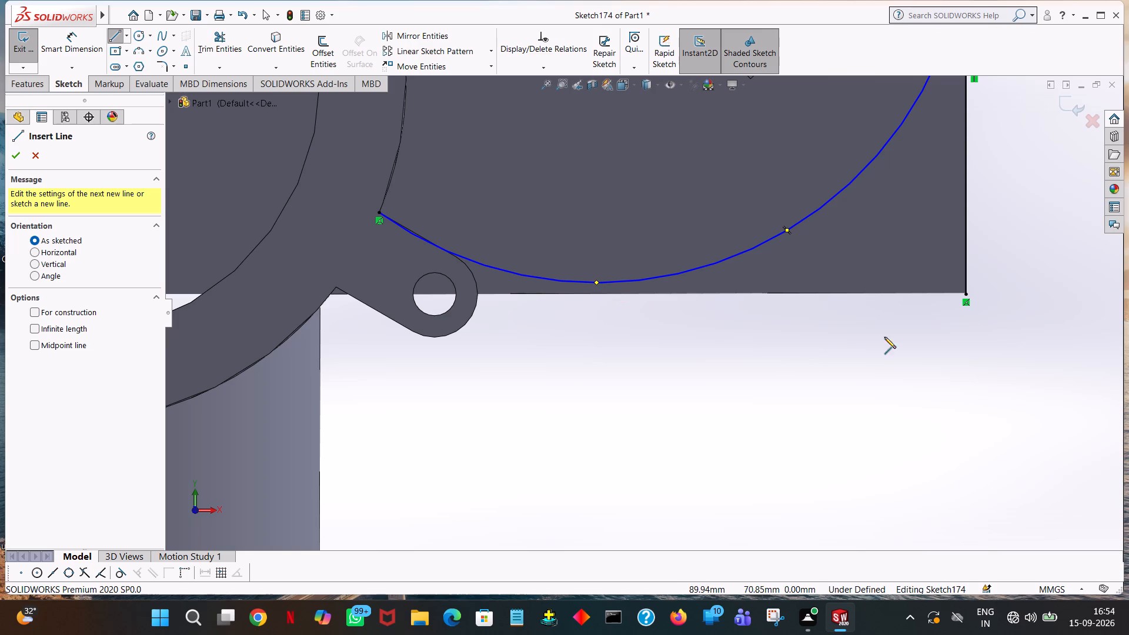
left_click(967, 294)
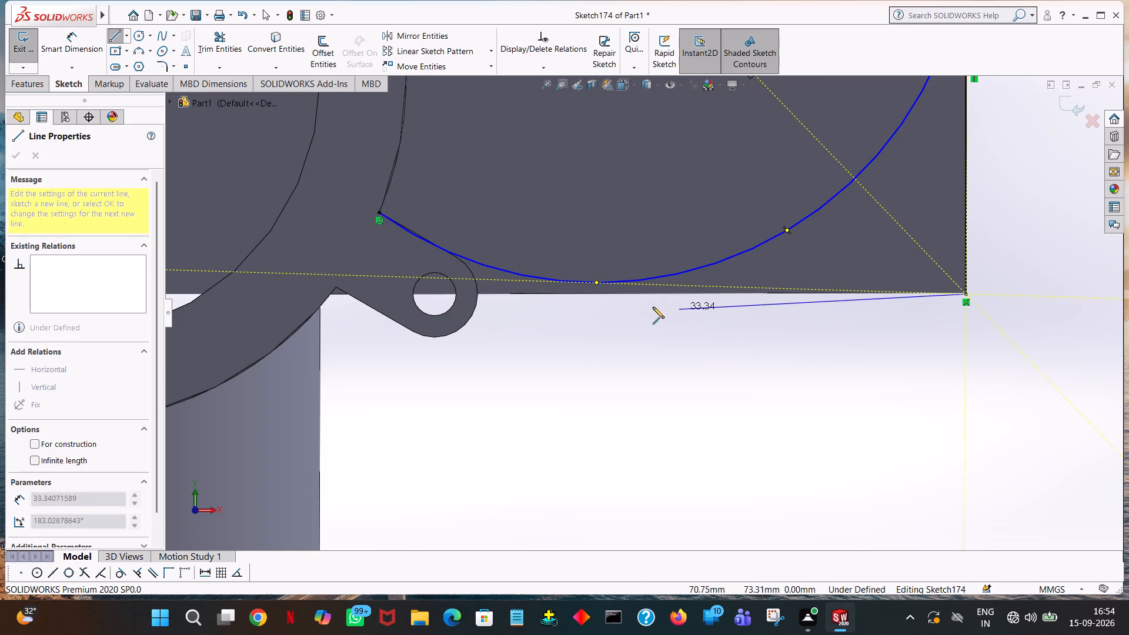
left_click(596, 292)
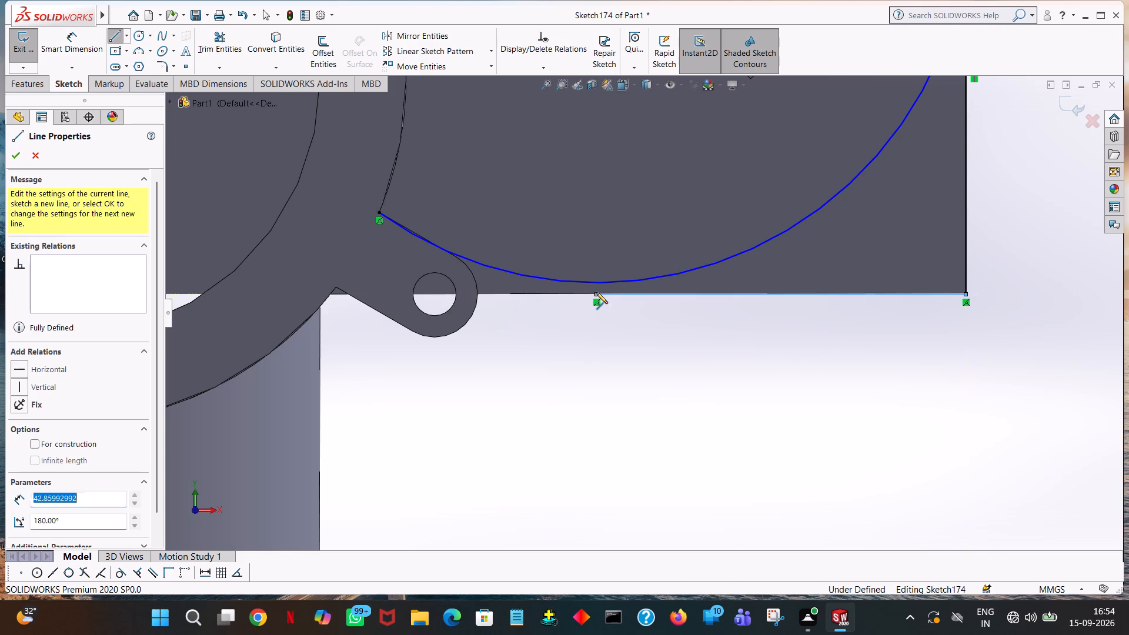
left_click(595, 282)
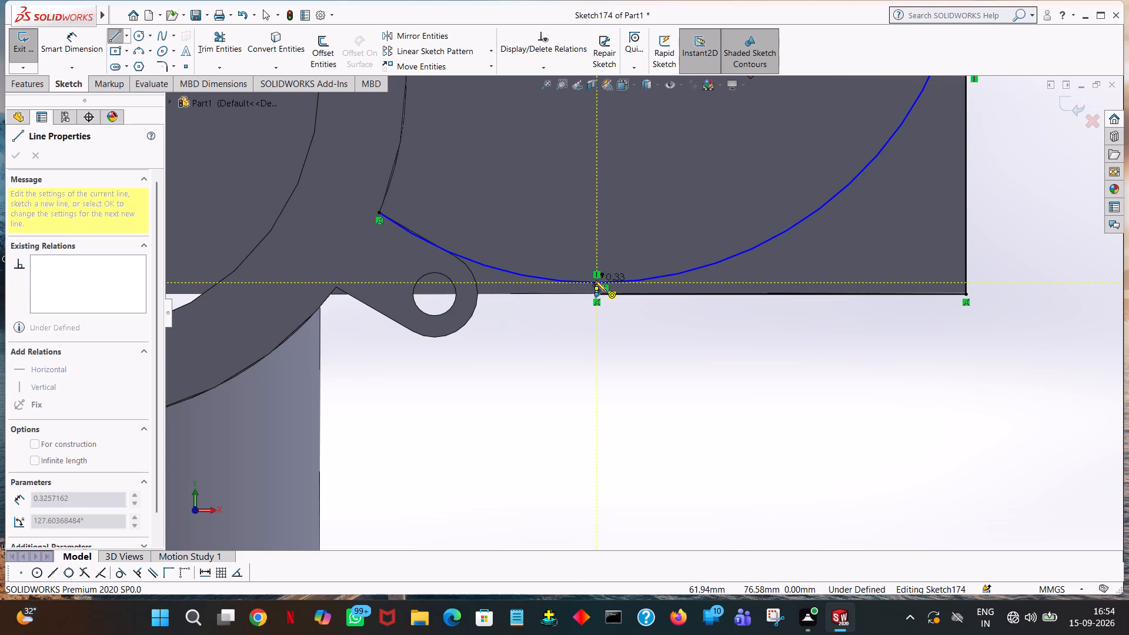
right_click(595, 280)
left_click(613, 284)
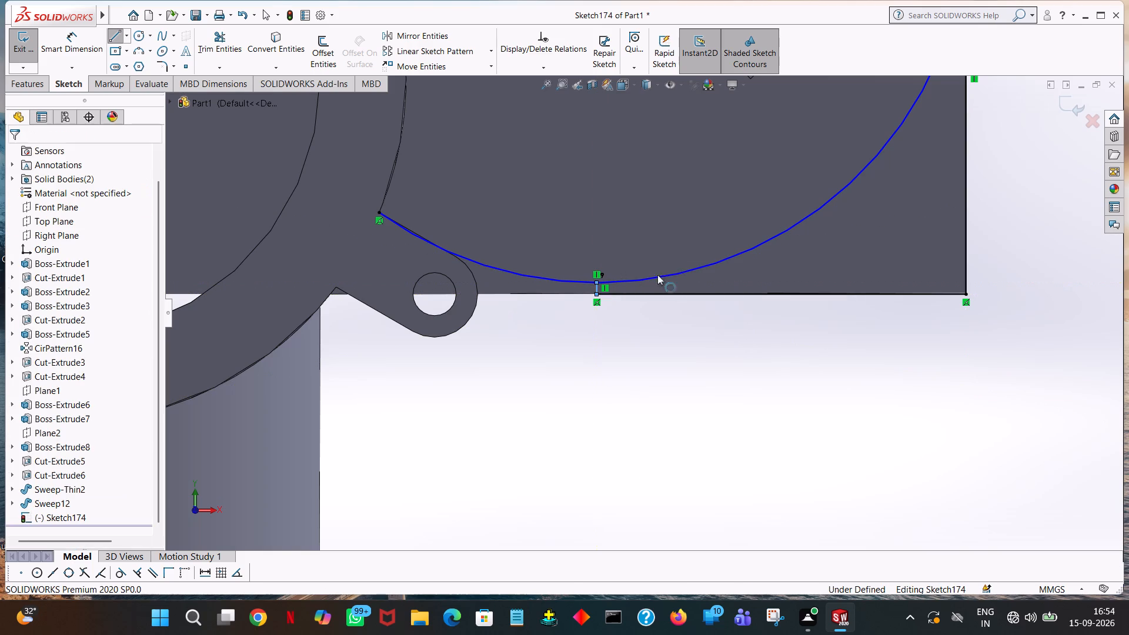
Extrude-cut the closed region outside the elbow arc to a blind depth of 266 mm.
left_click(39, 88)
left_click(209, 46)
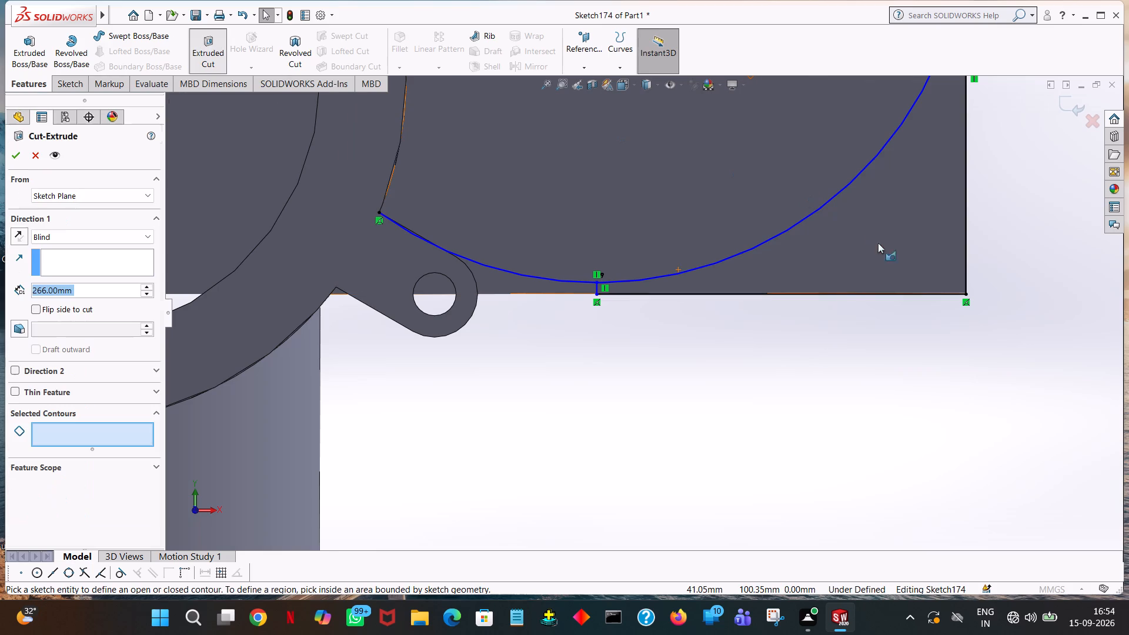
left_click(872, 245)
middle_click_drag(1087, 268, 1063, 281)
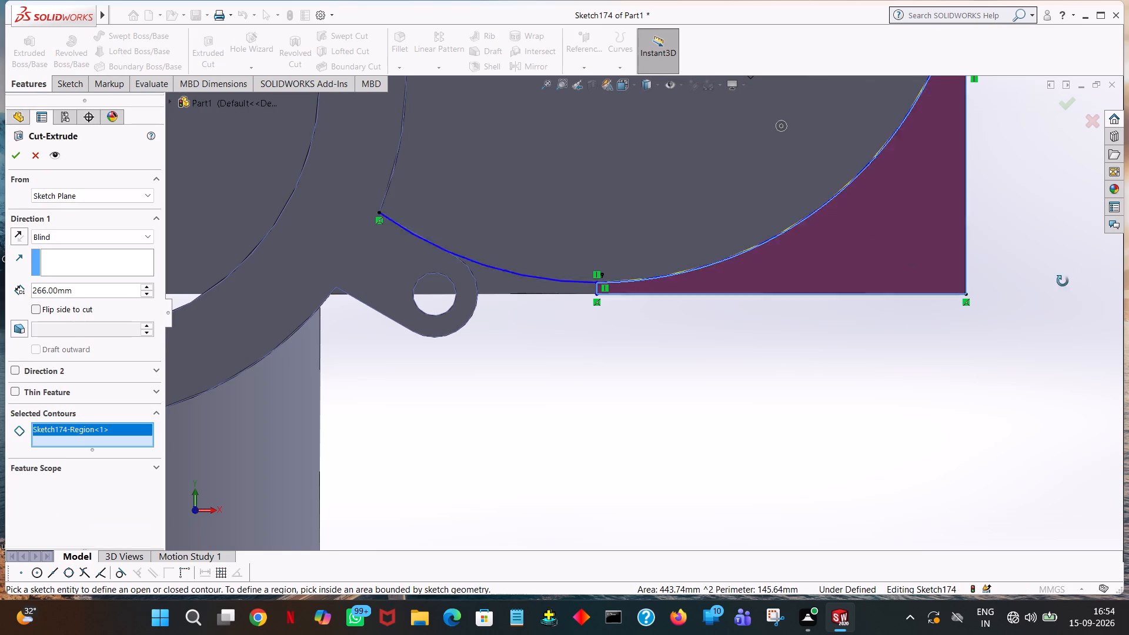
middle_click_drag(1063, 281, 1011, 302)
scroll(1011, 301, "down", 4, "ctrl")
scroll(1011, 301, "up", 13, "ctrl")
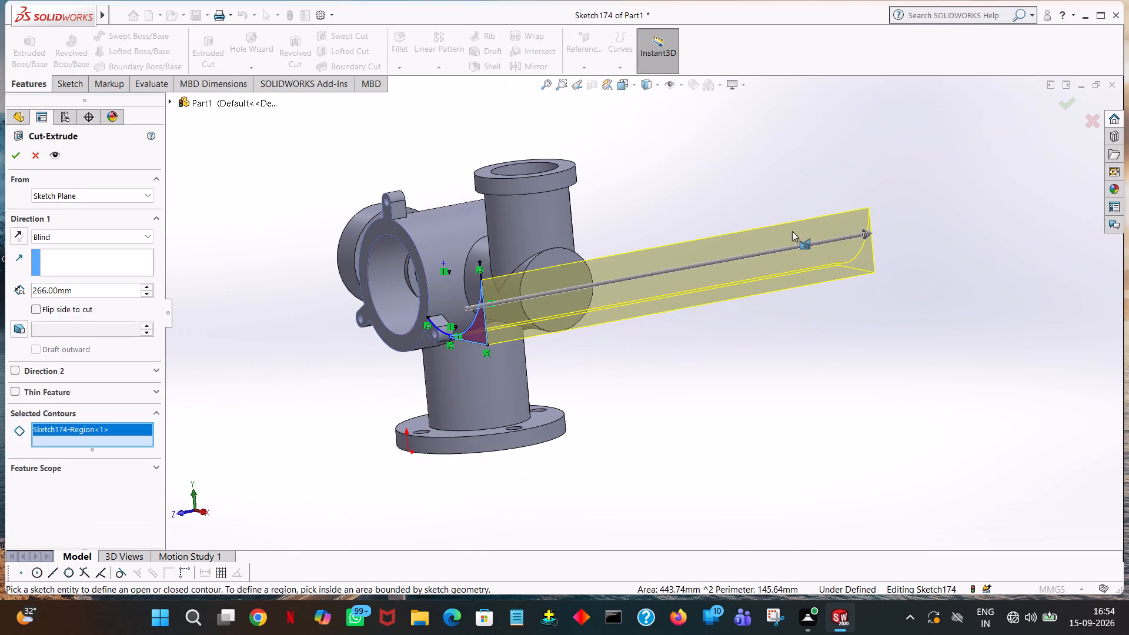
left_click(7, 149)
left_click(754, 208)
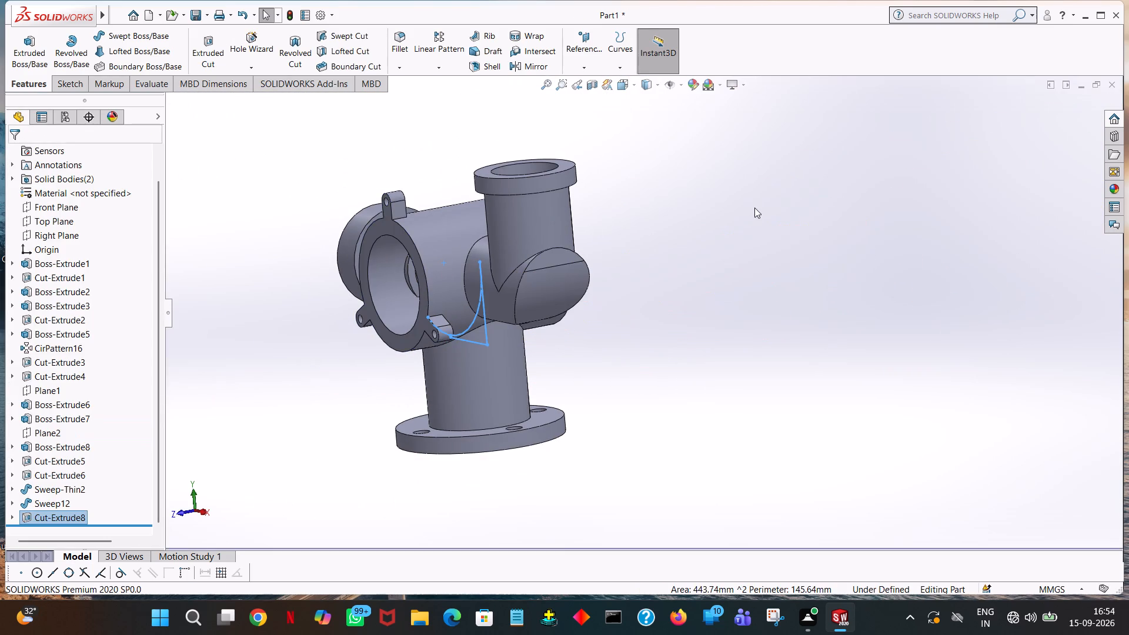
Apply a 15 mm symmetric face fillet between the upright branch's outer face and the horizontal pipe's elbow face.
middle_click_drag(770, 337, 839, 303)
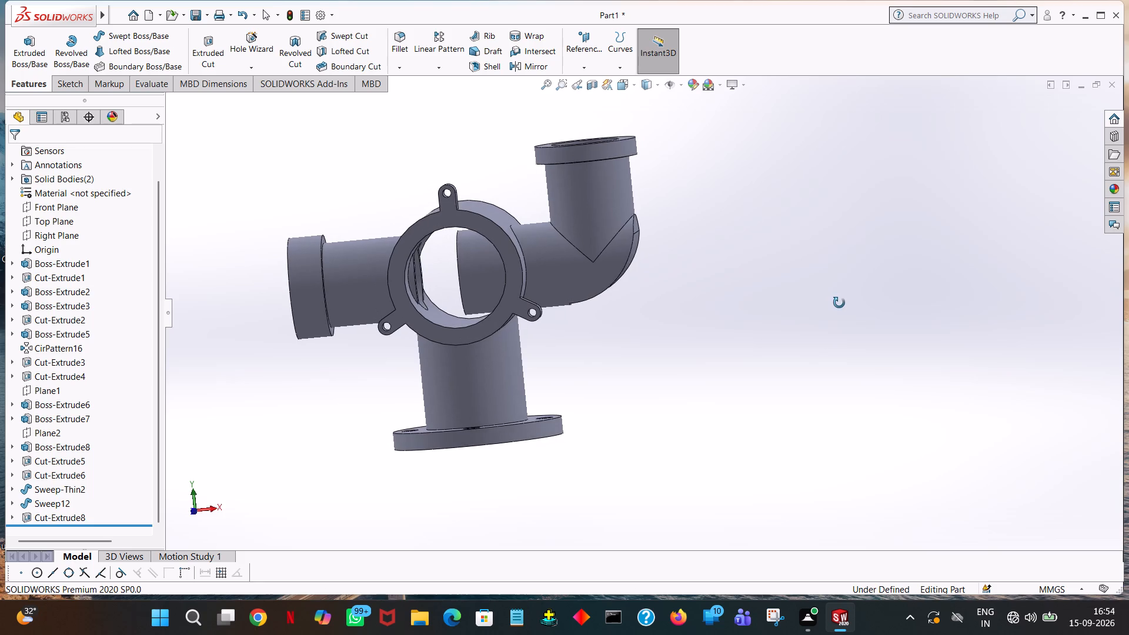
middle_click_drag(839, 303, 840, 303)
middle_click_drag(854, 309, 864, 305)
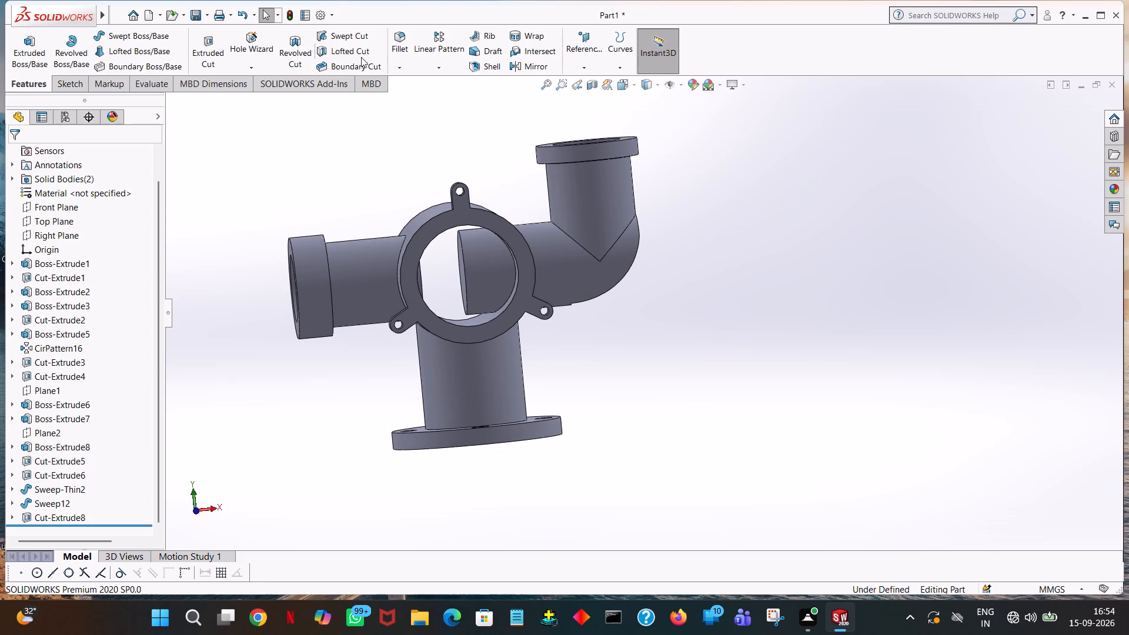
left_click(400, 46)
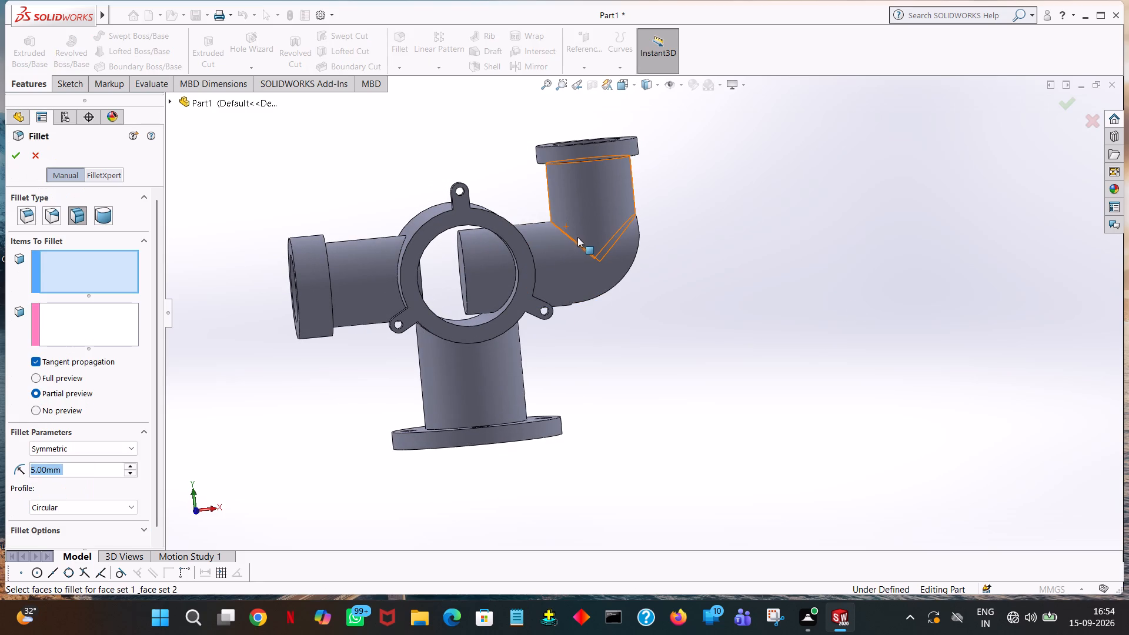
left_click(556, 202)
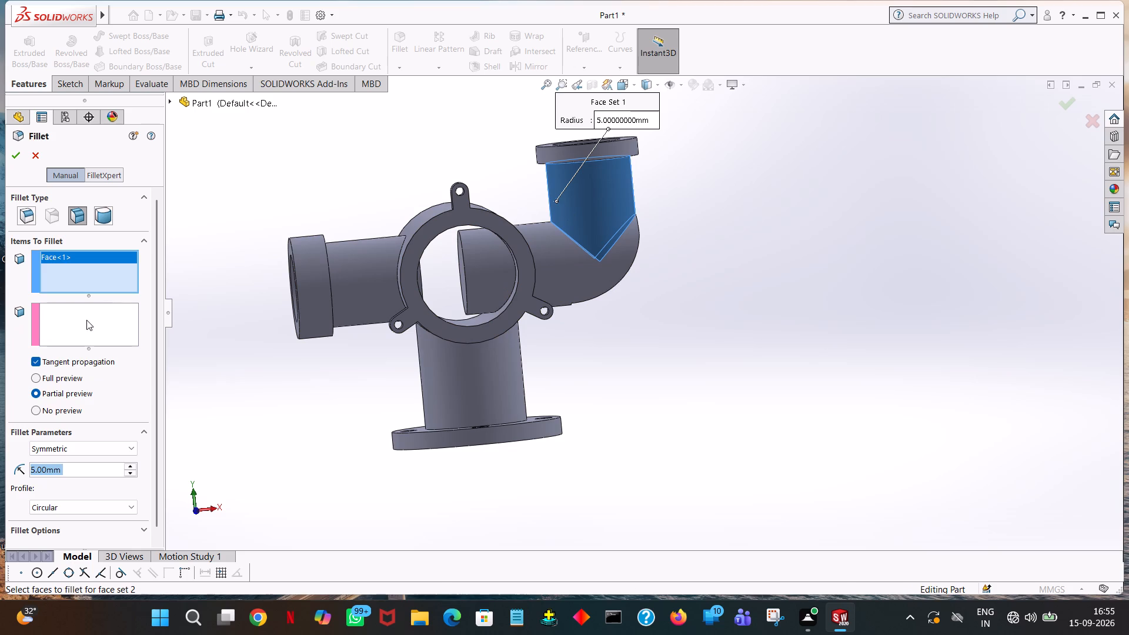
left_click(86, 320)
left_click(535, 256)
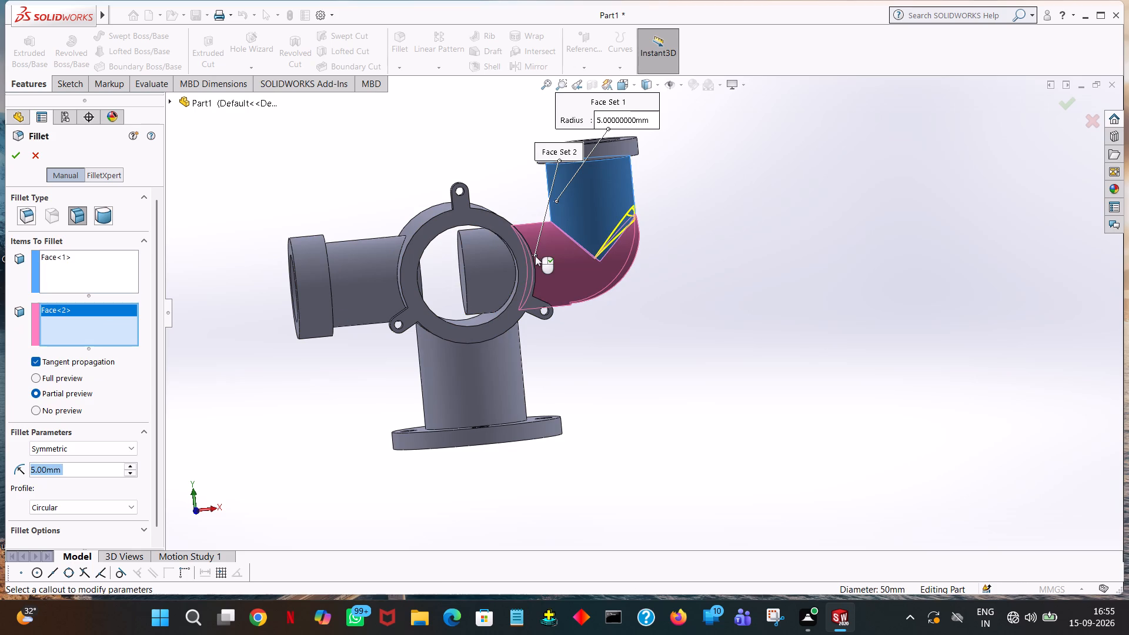
left_click(135, 466)
left_click(135, 466)
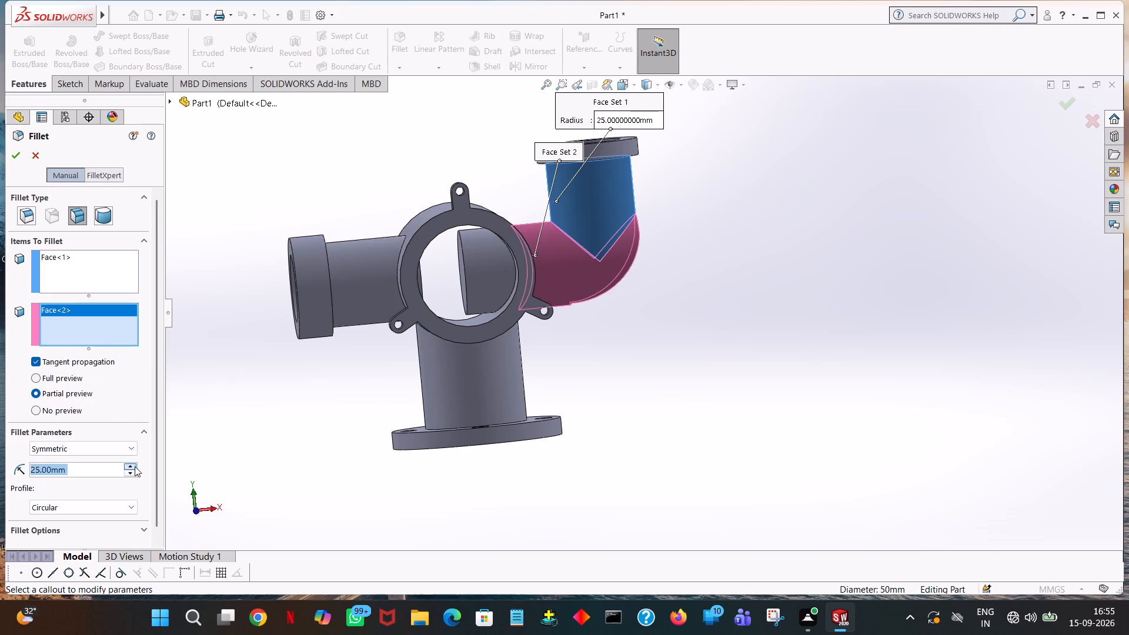
left_click(130, 474)
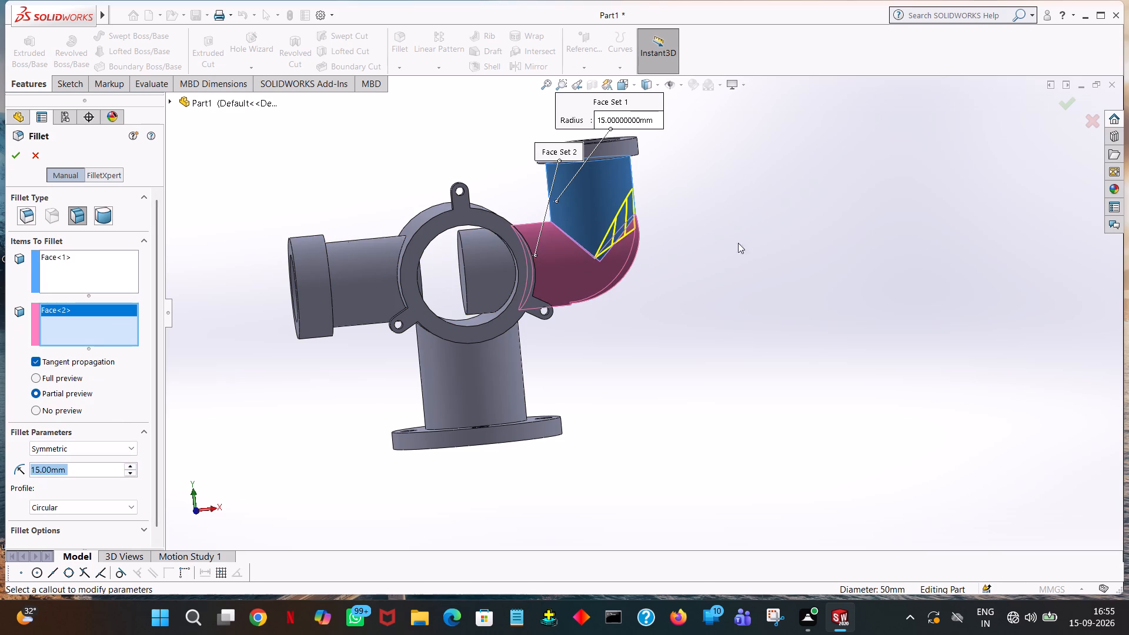
left_click(14, 158)
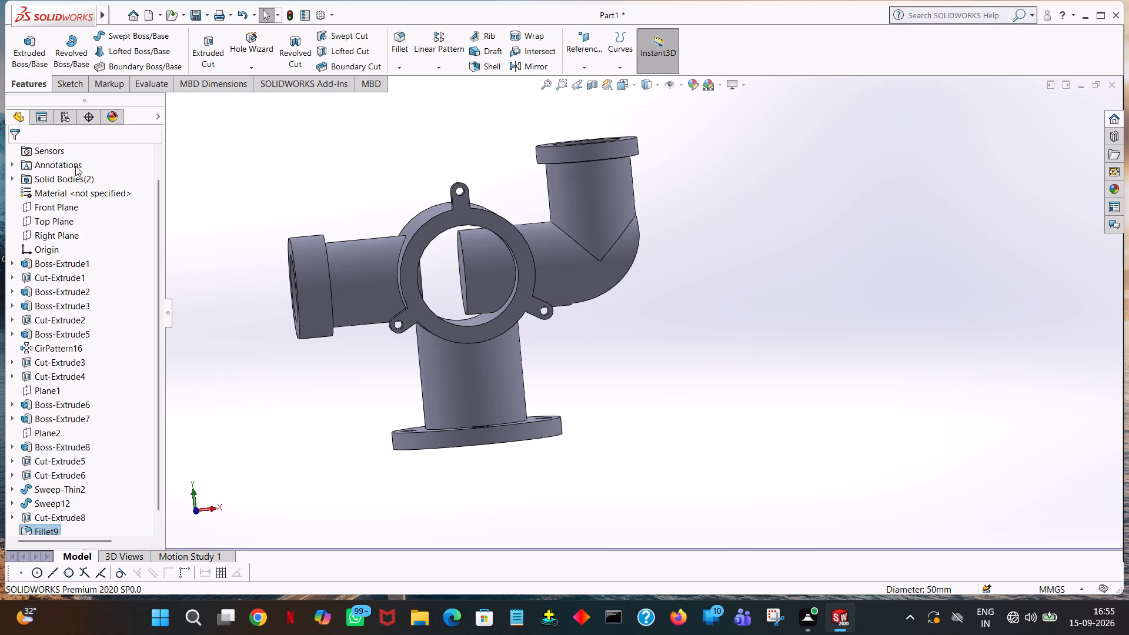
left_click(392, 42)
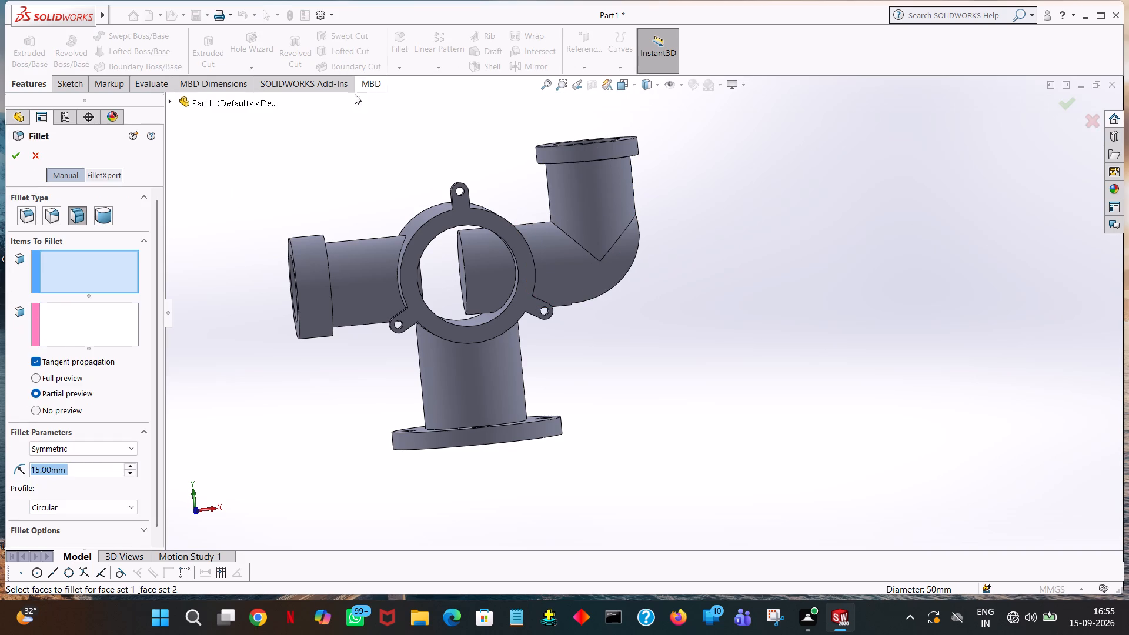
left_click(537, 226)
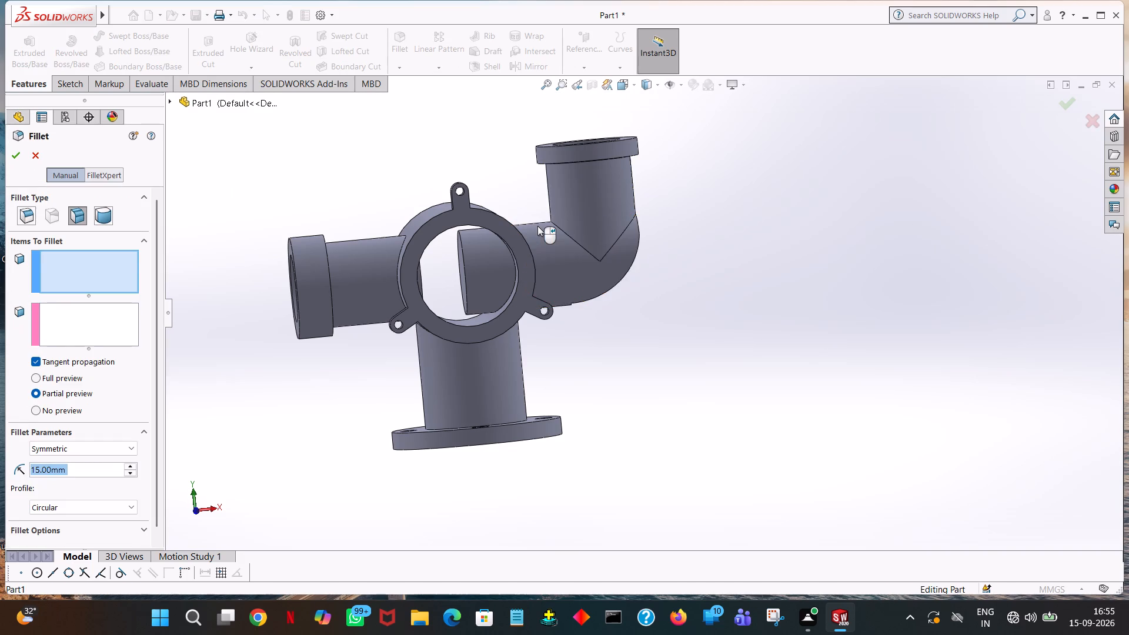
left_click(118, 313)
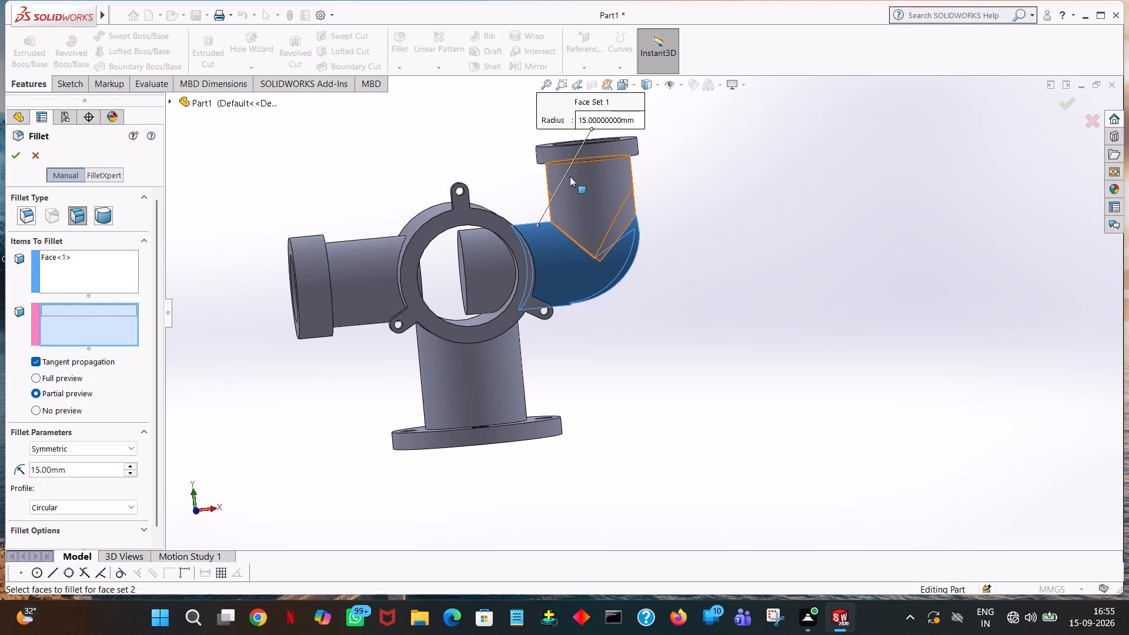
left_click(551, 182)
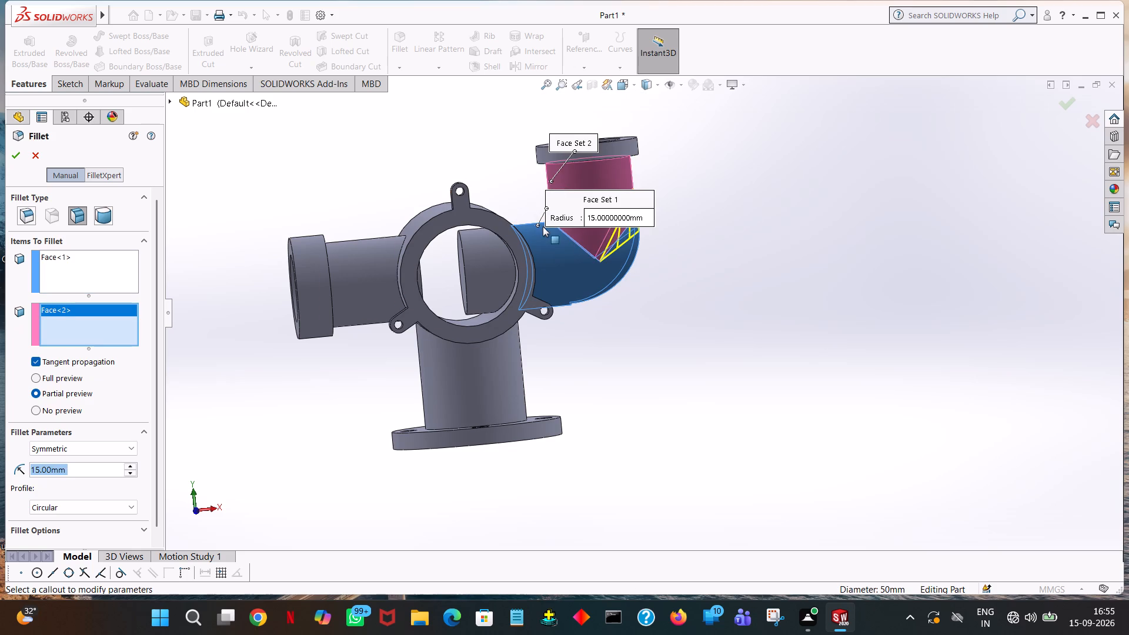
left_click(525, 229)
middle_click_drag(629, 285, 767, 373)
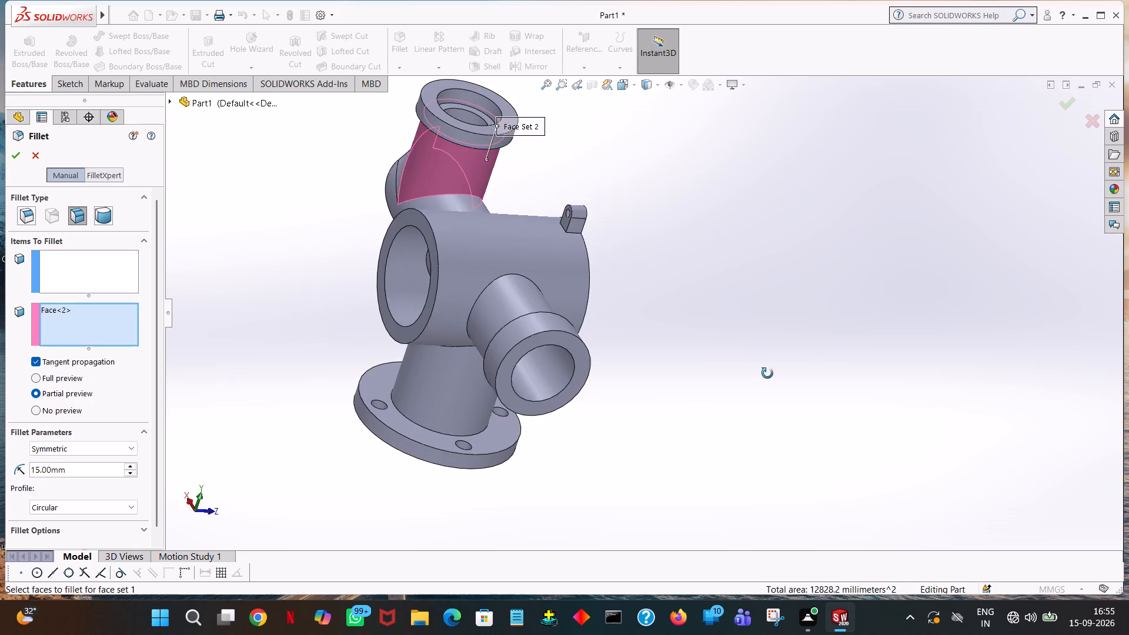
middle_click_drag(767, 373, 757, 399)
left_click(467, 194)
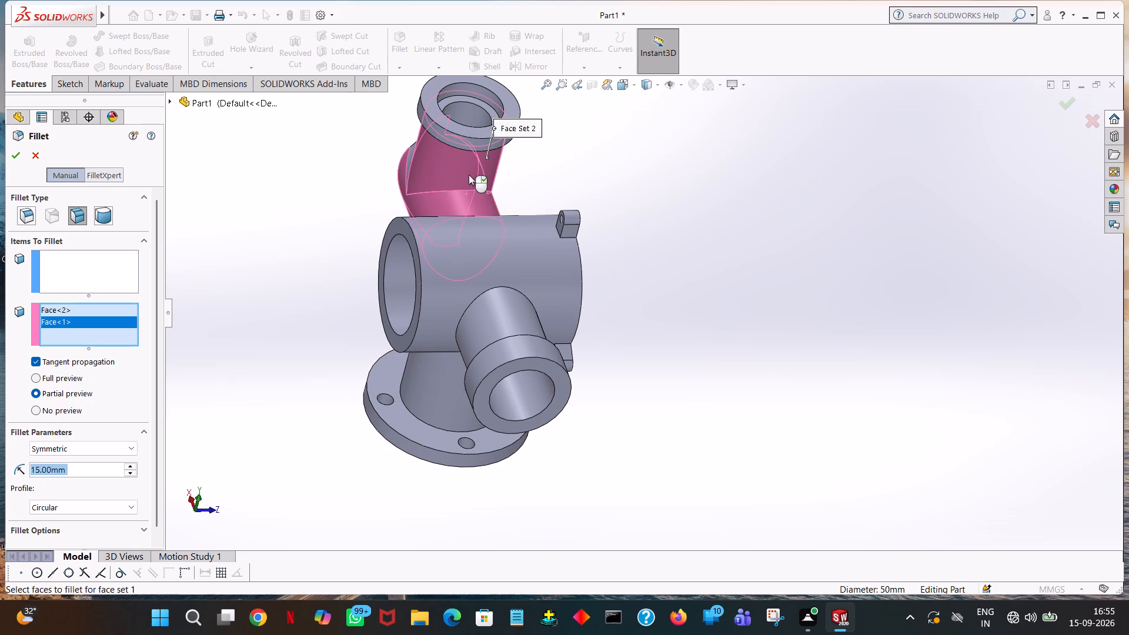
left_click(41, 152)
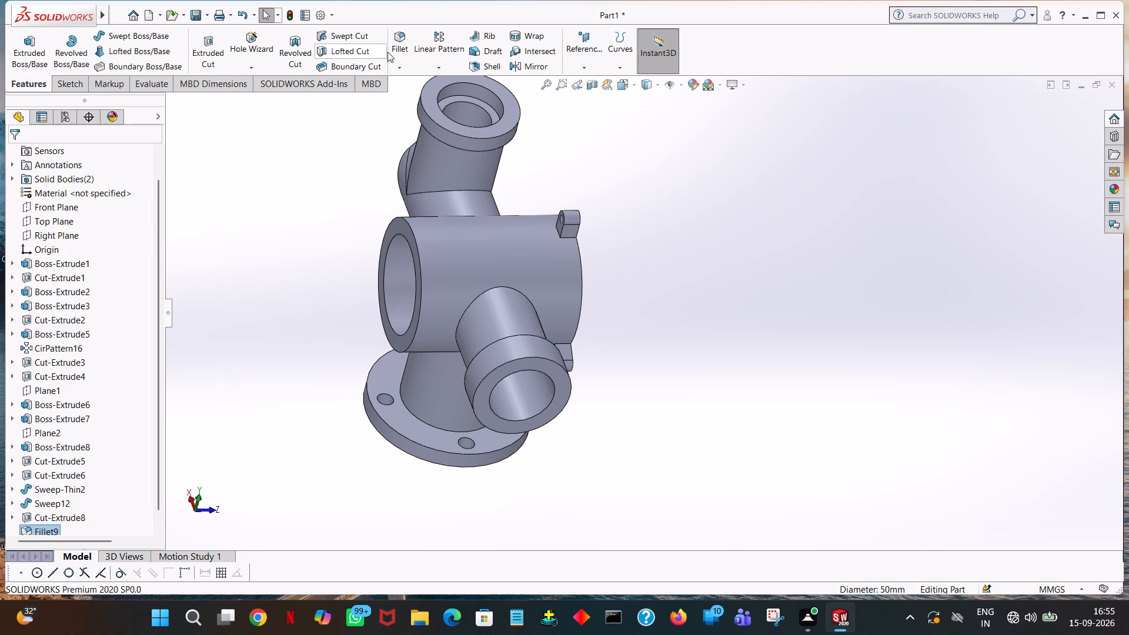
Apply a 15 mm symmetric face fillet between the upright branch's cylindrical face and the horizontal pipe's elbow face on the unfilleted side.
left_click(400, 42)
left_click(475, 172)
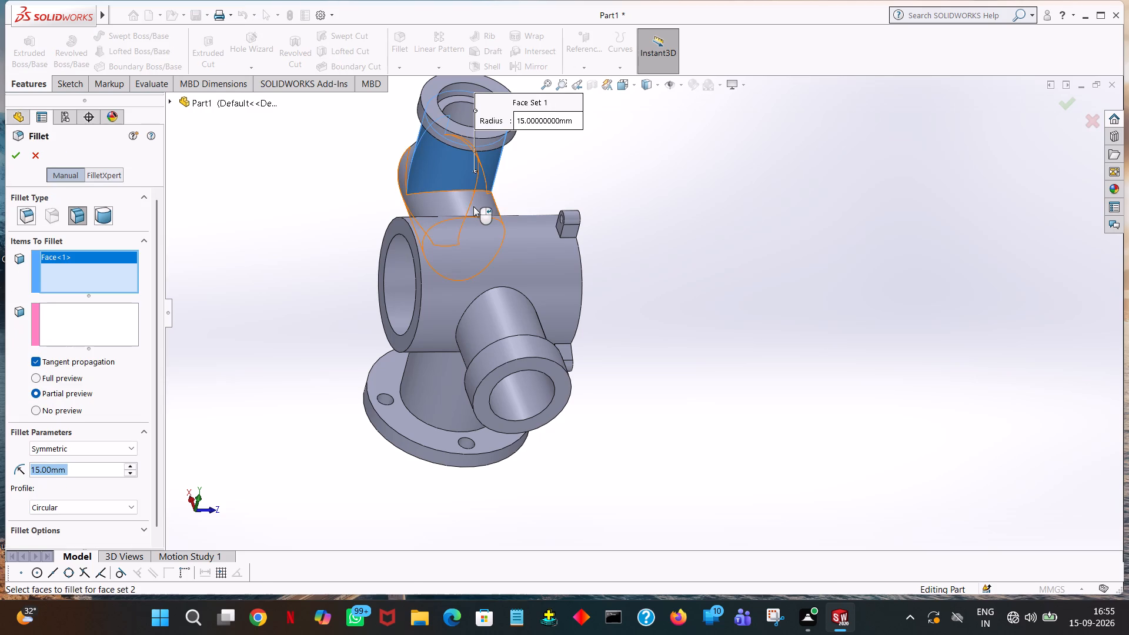
left_click(473, 206)
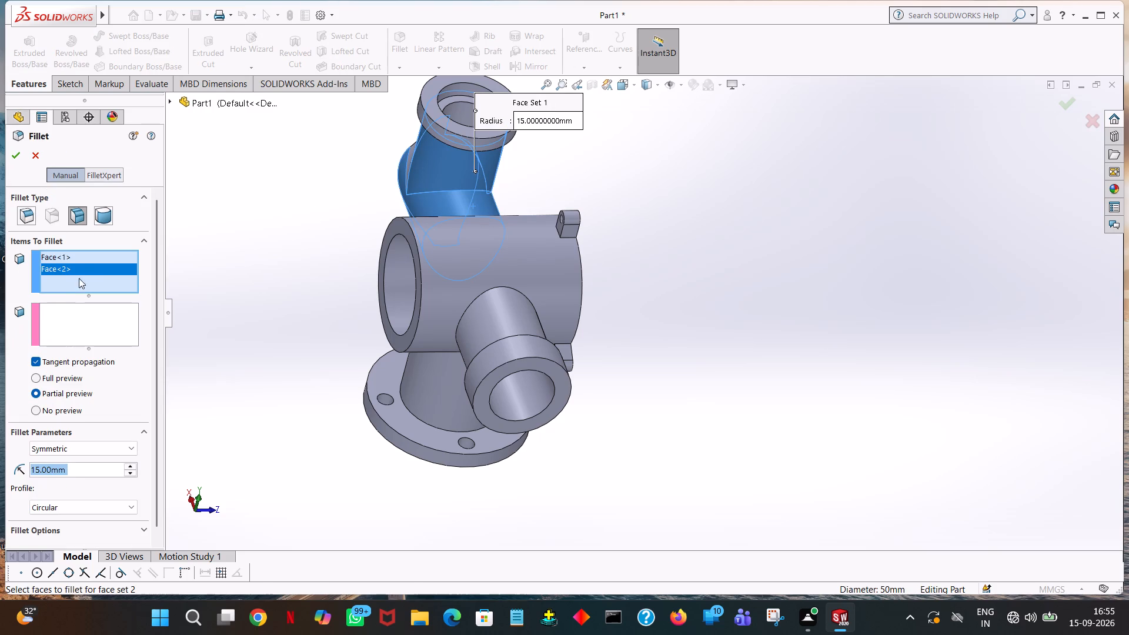
left_click(81, 269)
right_click(82, 269)
left_click(105, 289)
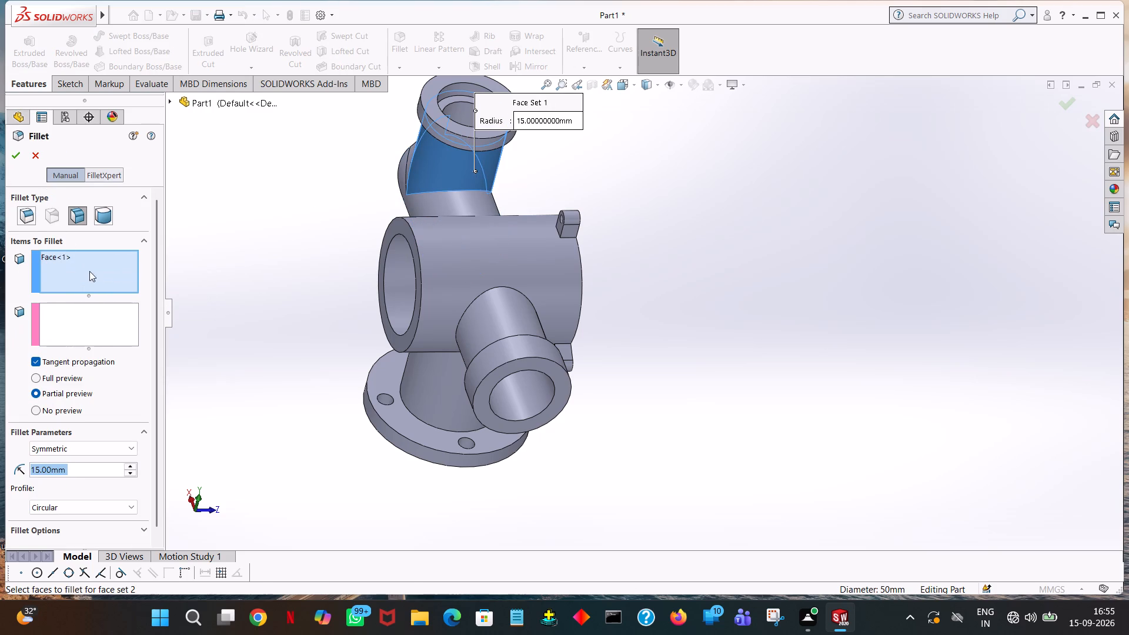
left_click(58, 338)
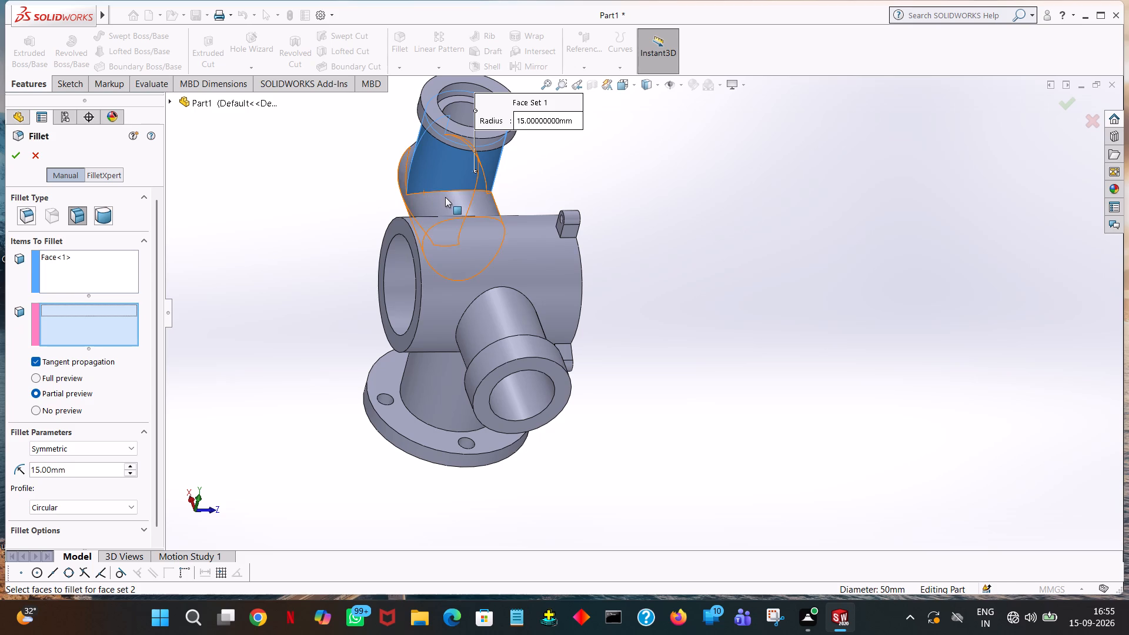
left_click(445, 197)
middle_click_drag(866, 265, 784, 263)
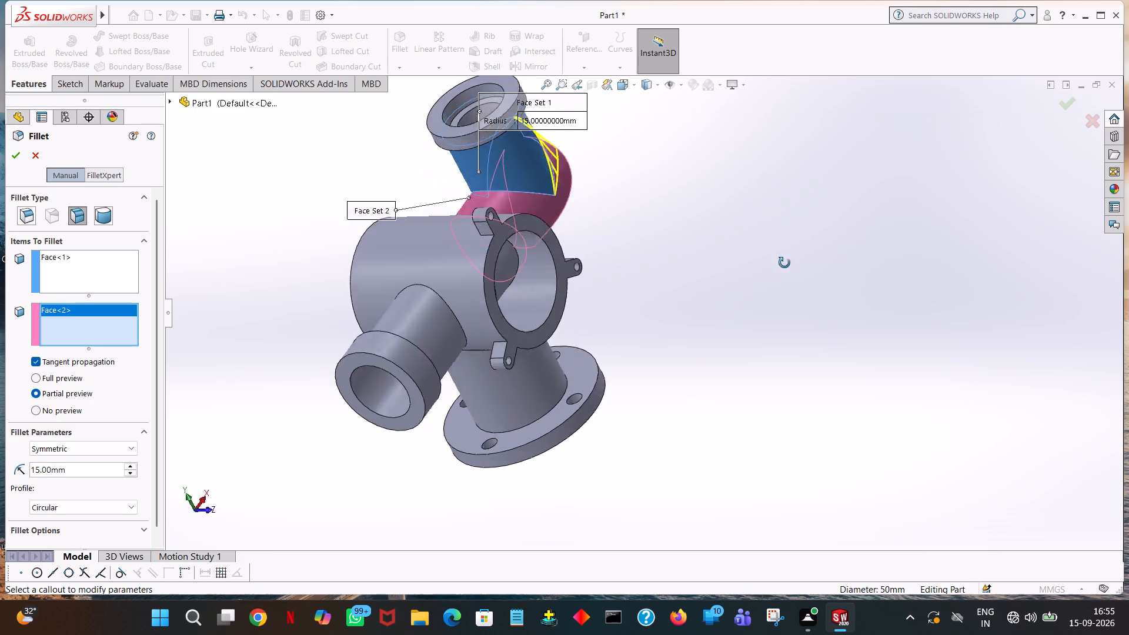
middle_click_drag(784, 263, 657, 403)
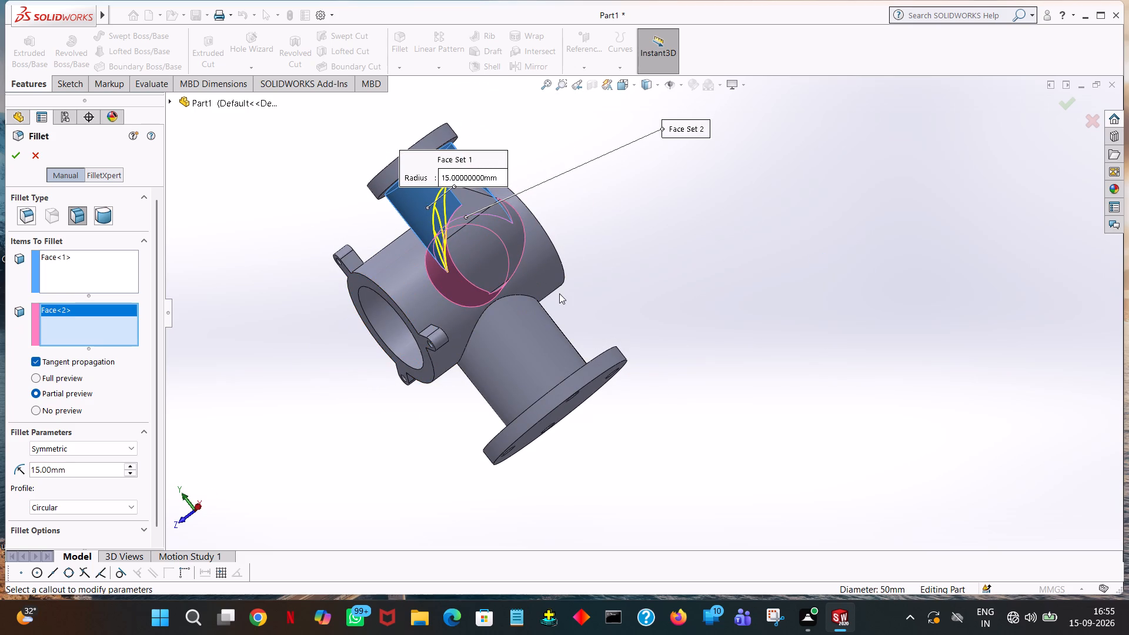
left_click(12, 158)
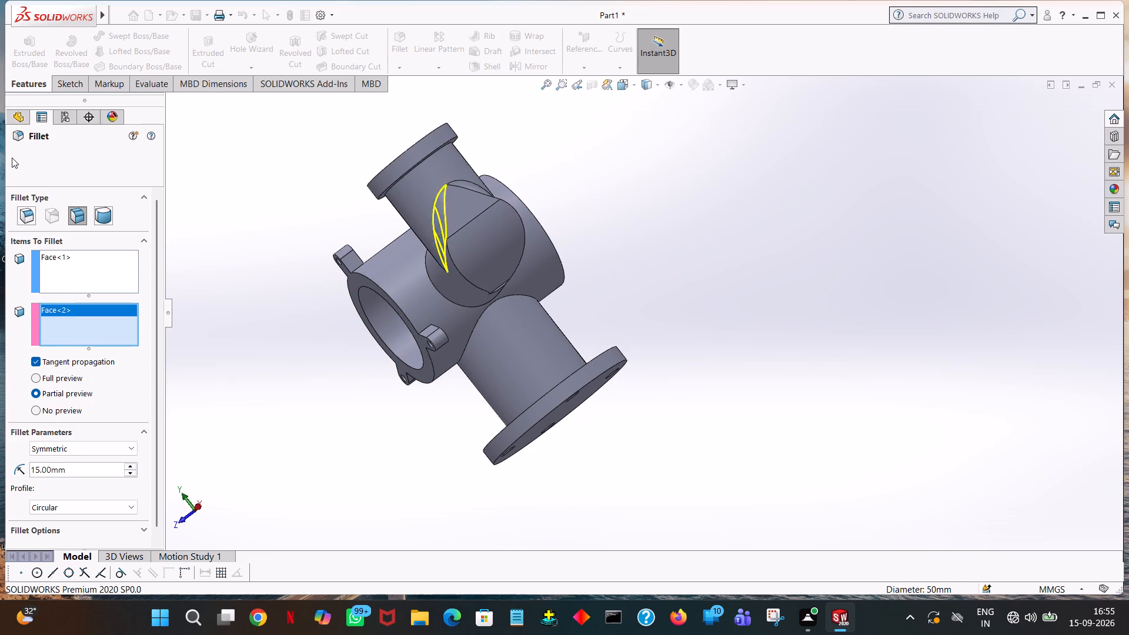
left_click(569, 189)
Examine the filleted elbow and the main body's bore from several sides and in the isometric view.
middle_click_drag(589, 193, 623, 190)
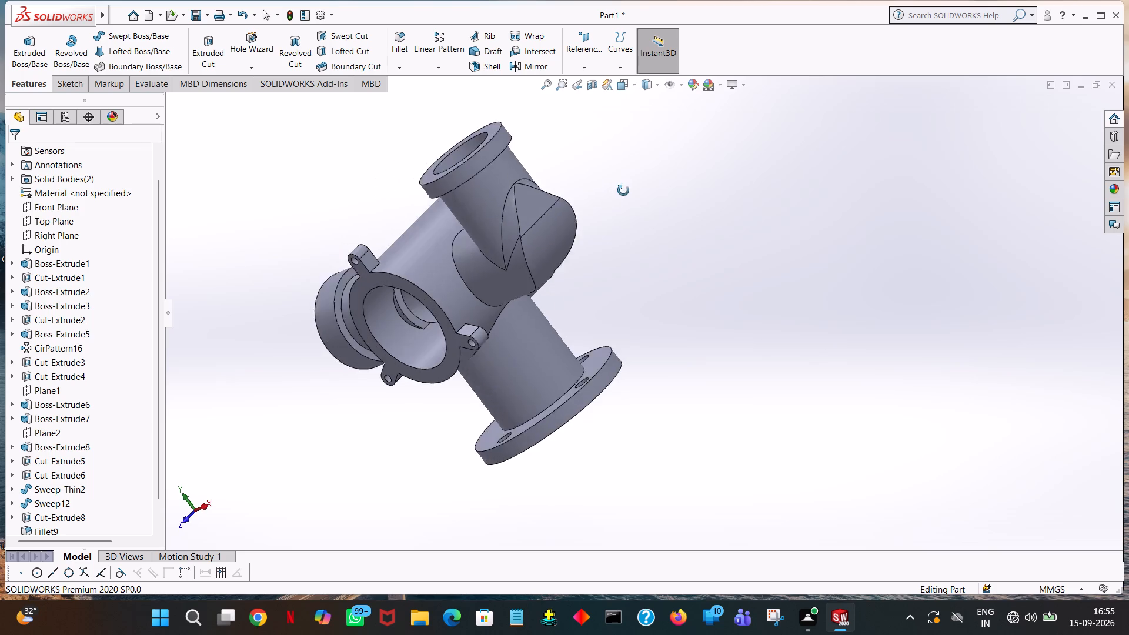
middle_click_drag(623, 190, 694, 156)
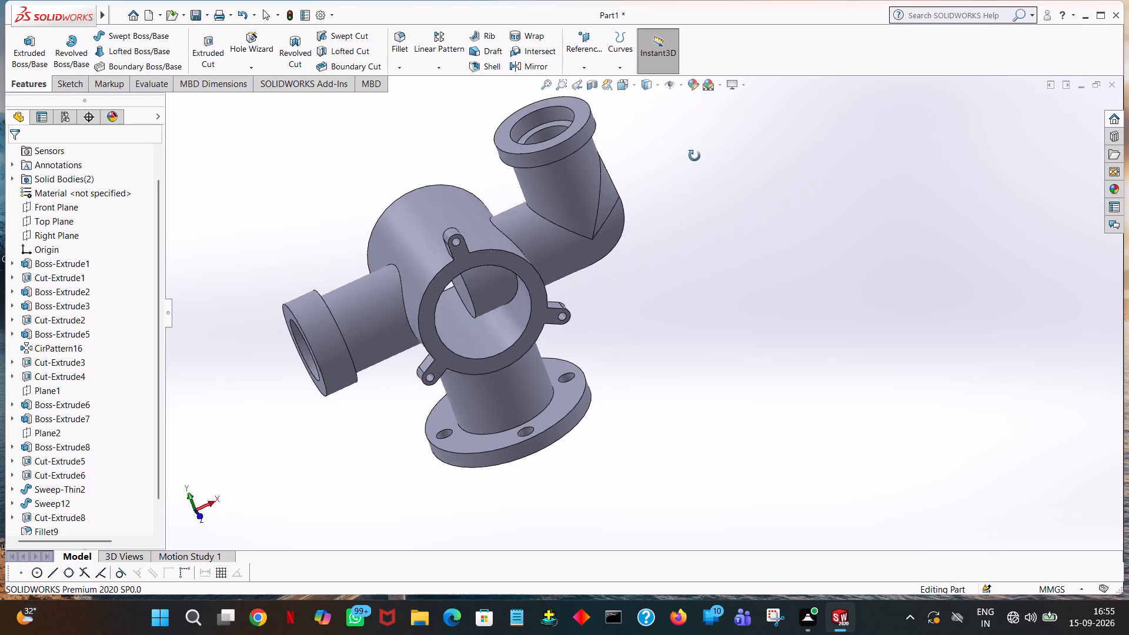
middle_click_drag(694, 156, 689, 205)
middle_click_drag(587, 287, 535, 189)
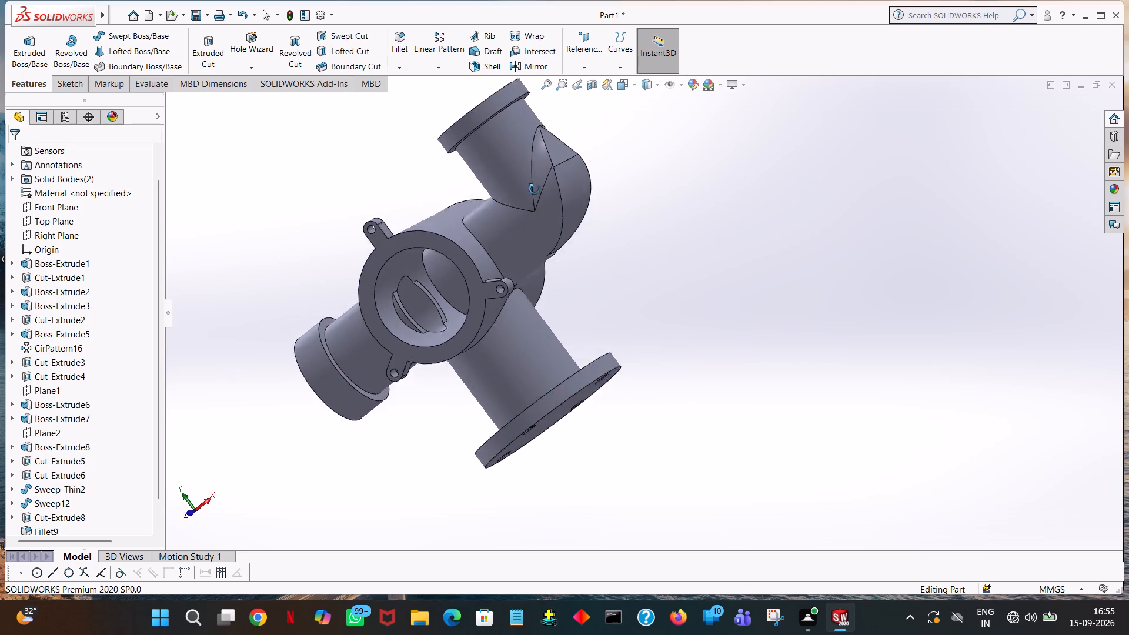
middle_click_drag(535, 189, 584, 120)
key("ctrl+7")
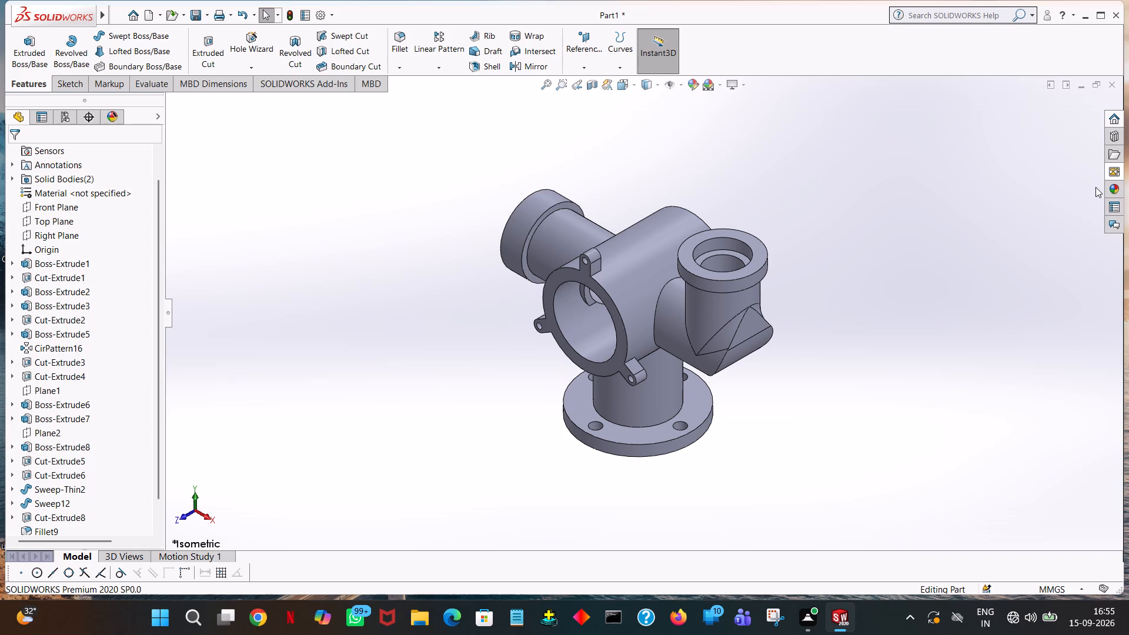
left_click_drag(1128, 179, 1128, 145)
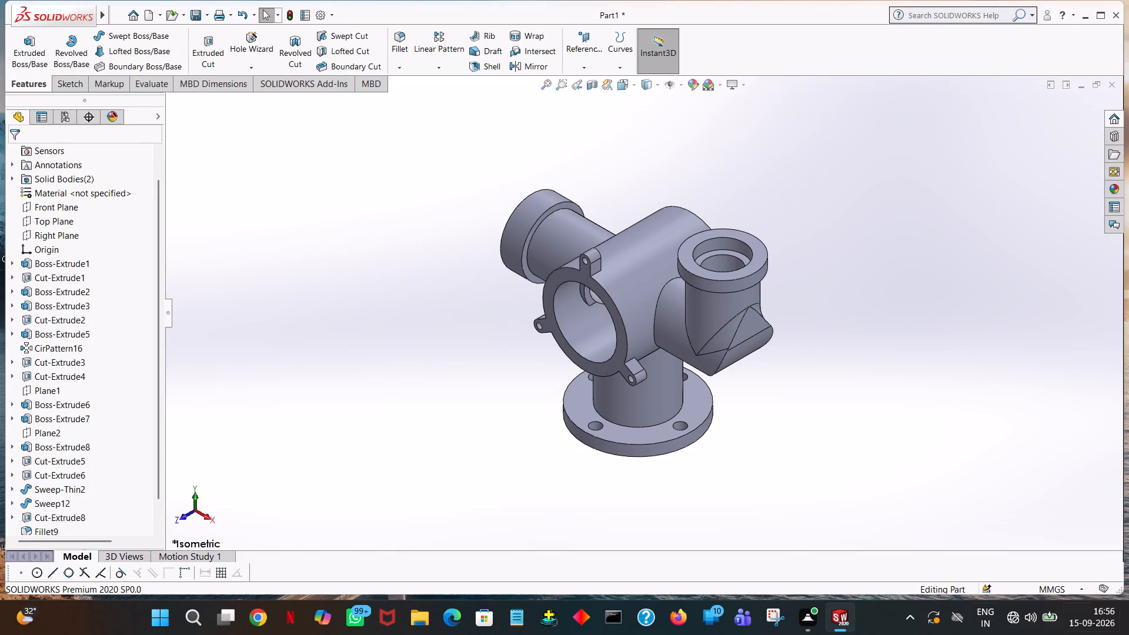
middle_click_drag(972, 451, 1029, 423)
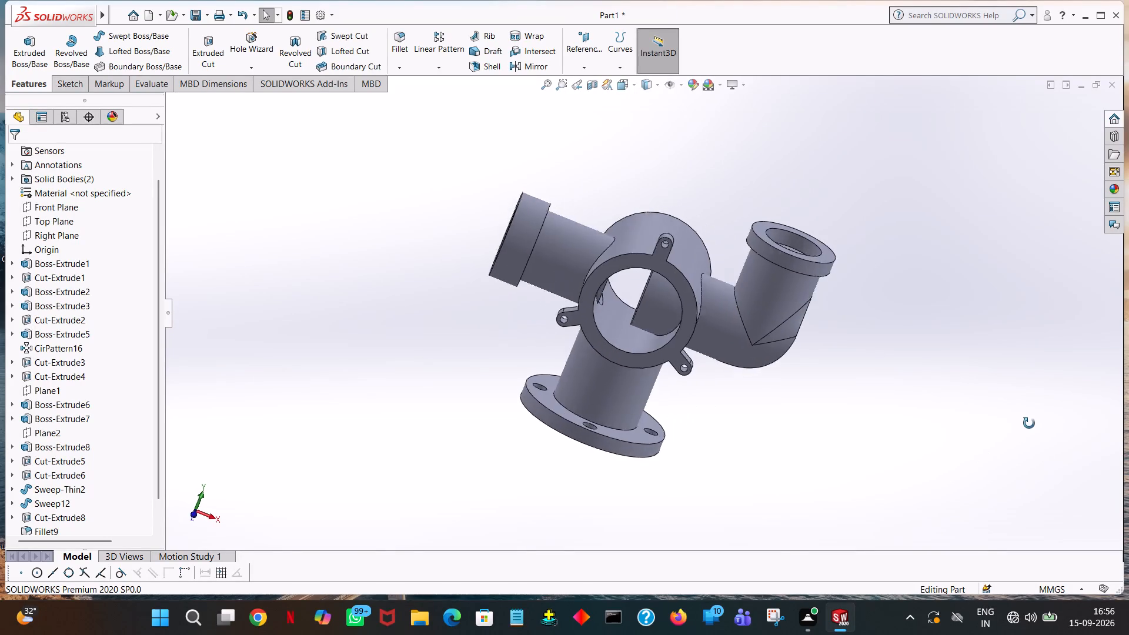
middle_click_drag(1029, 423, 1027, 386)
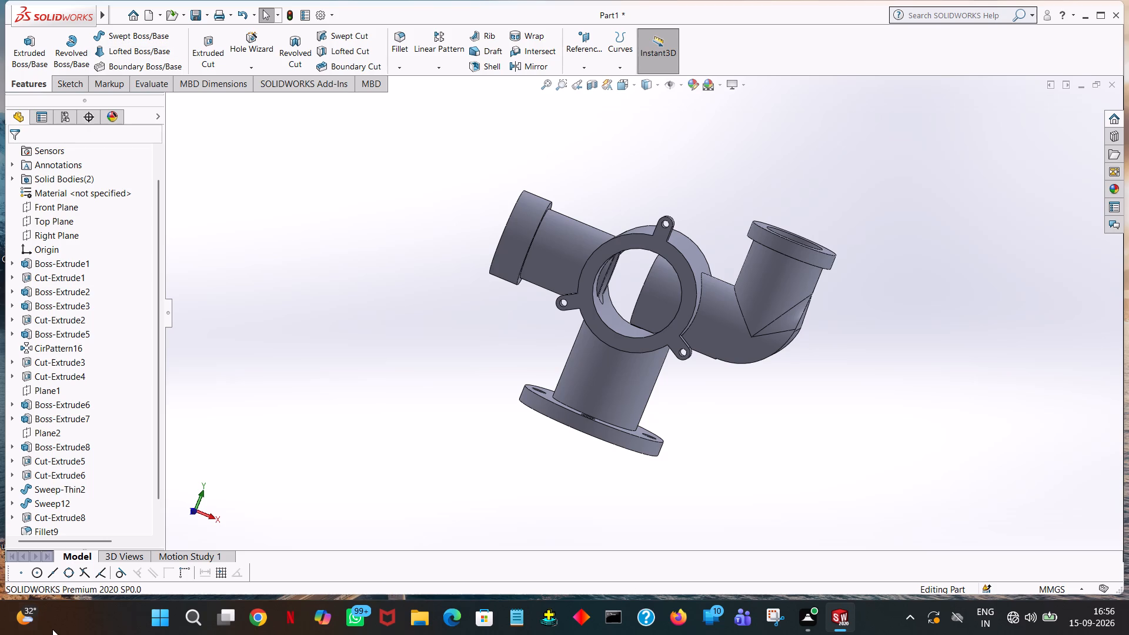
left_click_drag(132, 634, 288, 634)
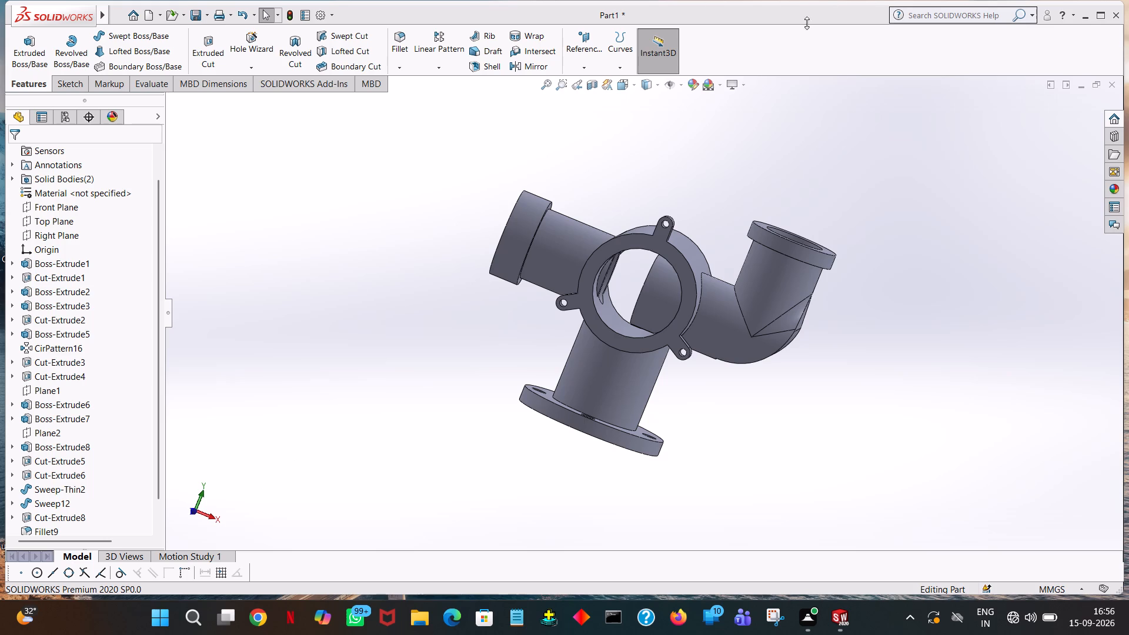
Start an extruded cut on the three-lug ring's front face and sketch a 30 mm radius circle concentric with its bore.
left_click(207, 44)
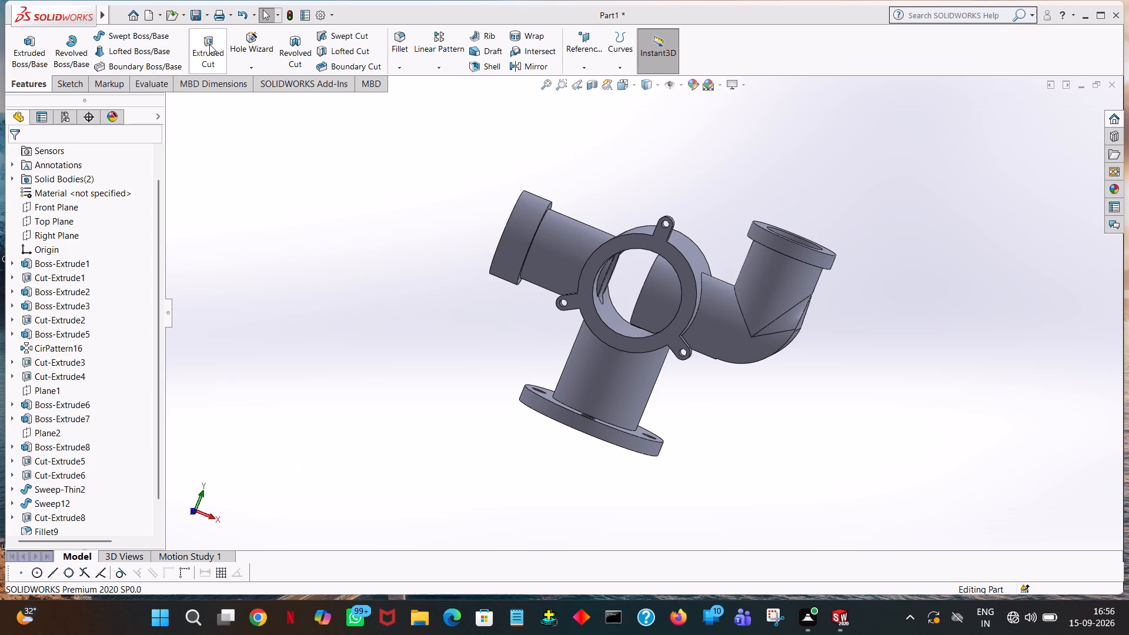
left_click(619, 245)
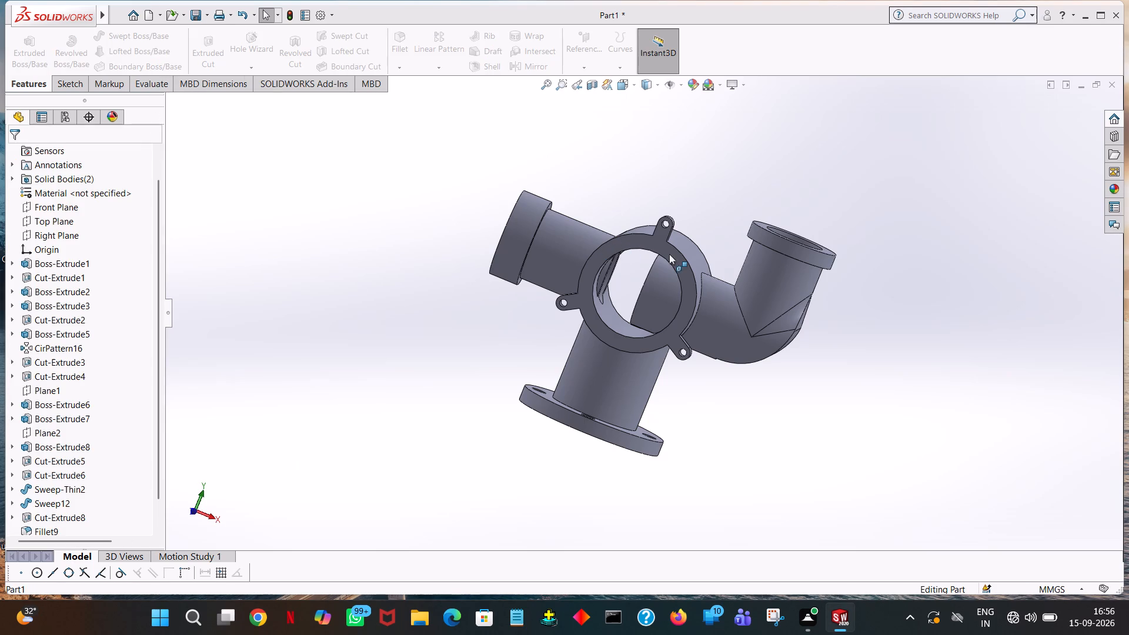
left_click(673, 255)
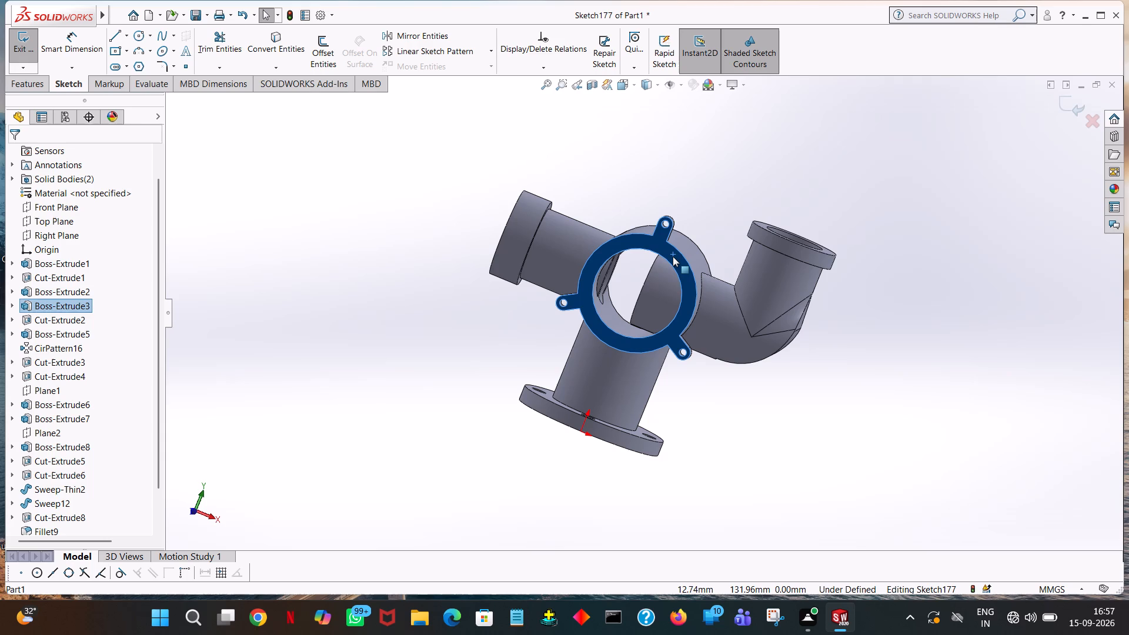
left_click(138, 35)
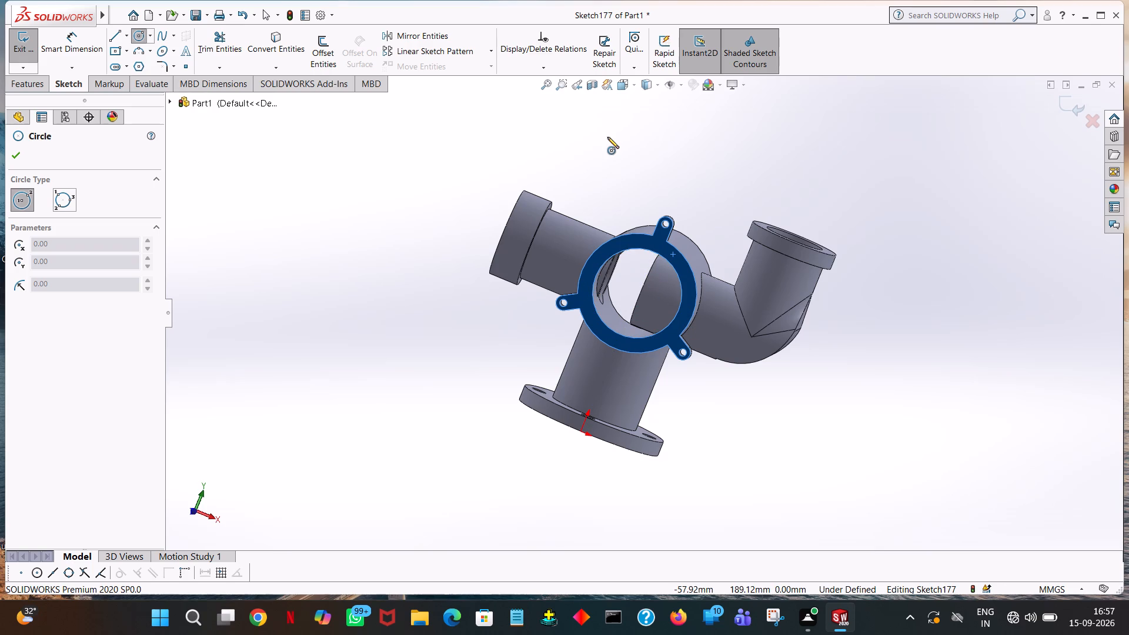
key("space")
left_click(143, 89)
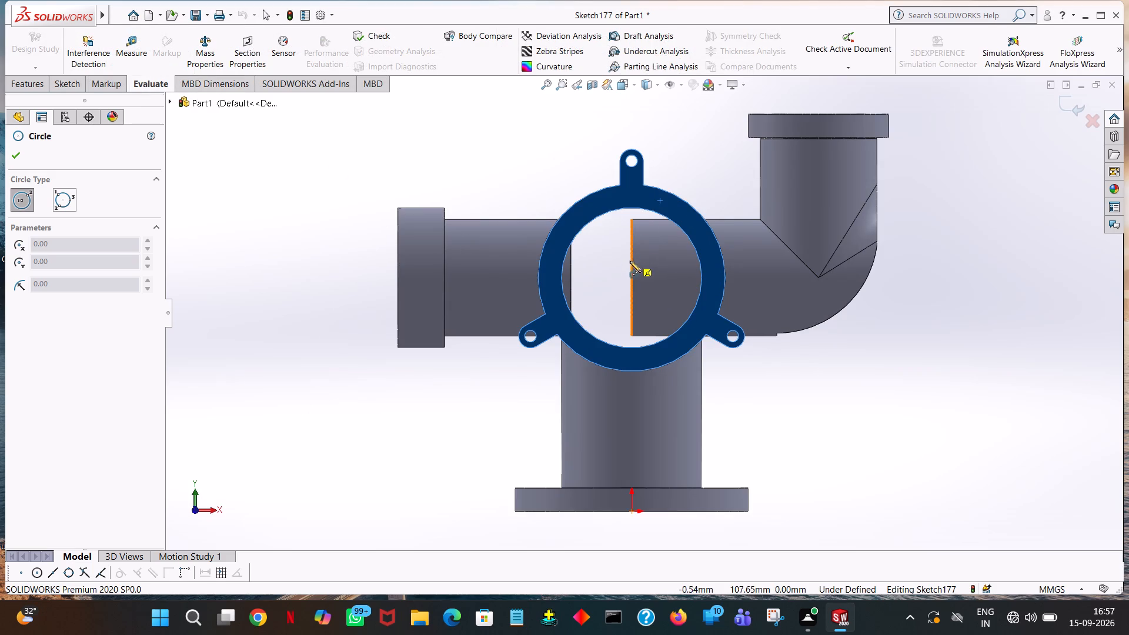
left_click(631, 279)
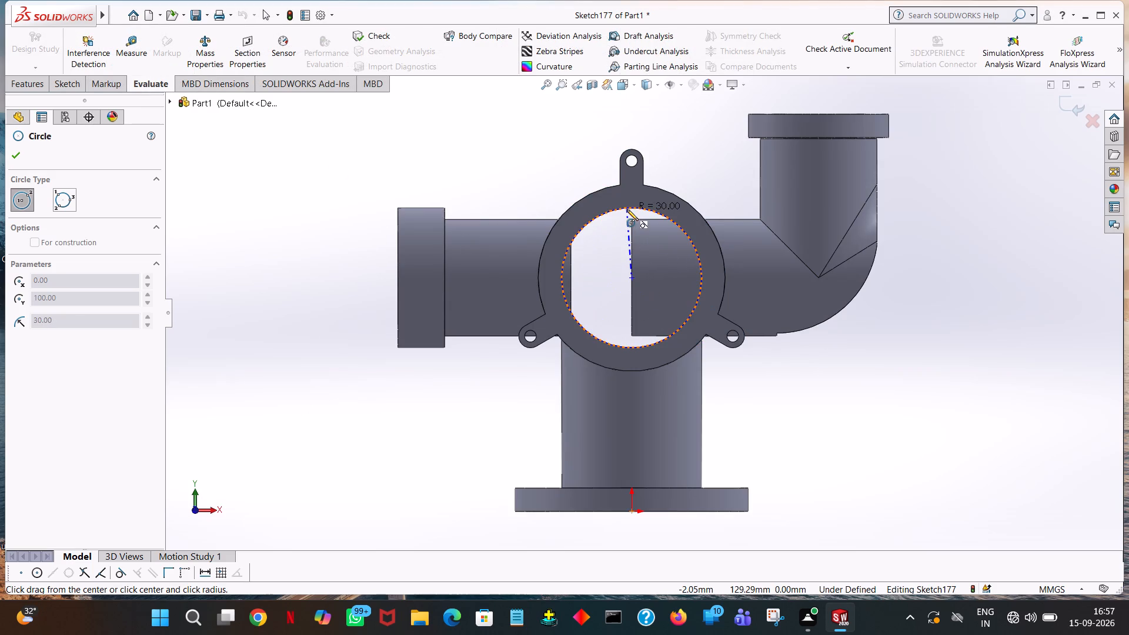
left_click(627, 209)
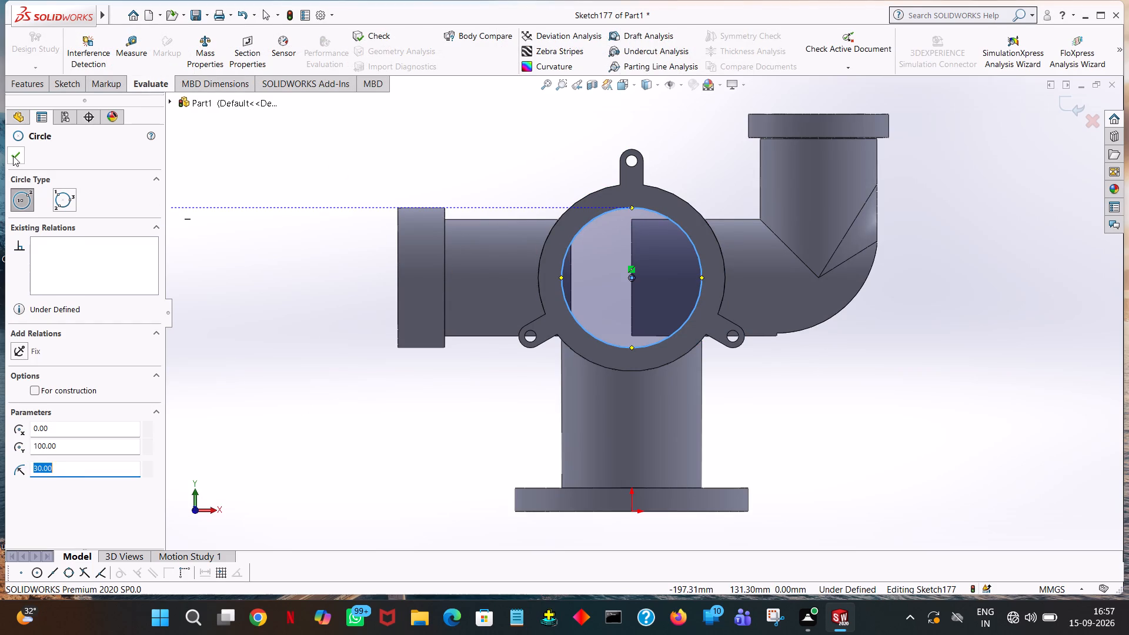
left_click(13, 156)
Extrude-cut the circle through the main body's bore to clear the branch pipe stub protruding inside it.
left_click(66, 83)
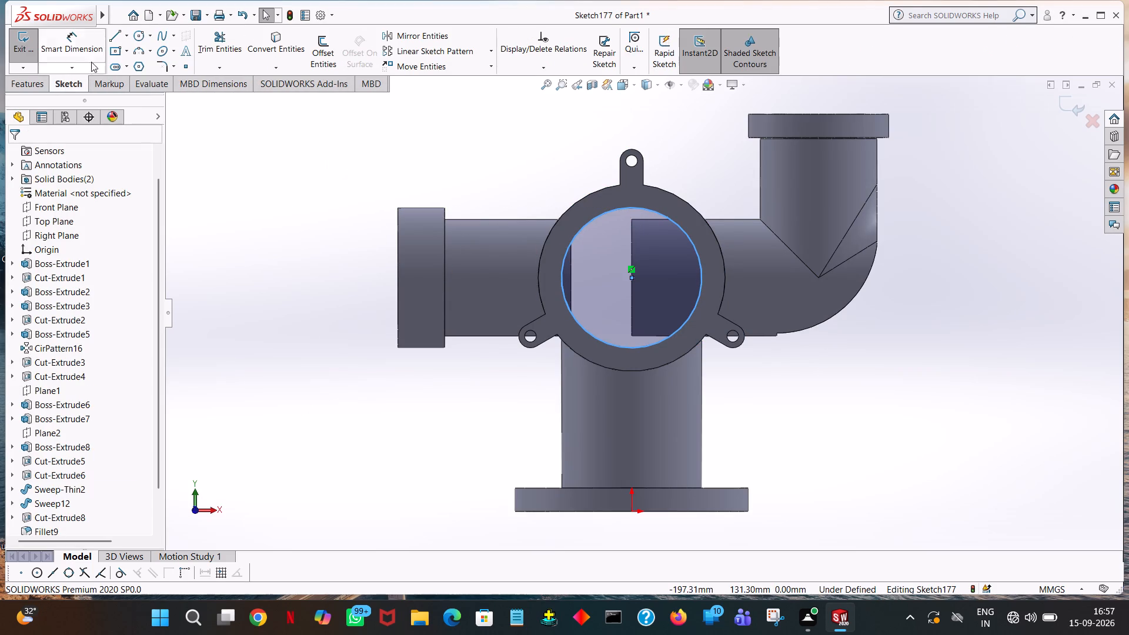
left_click(39, 85)
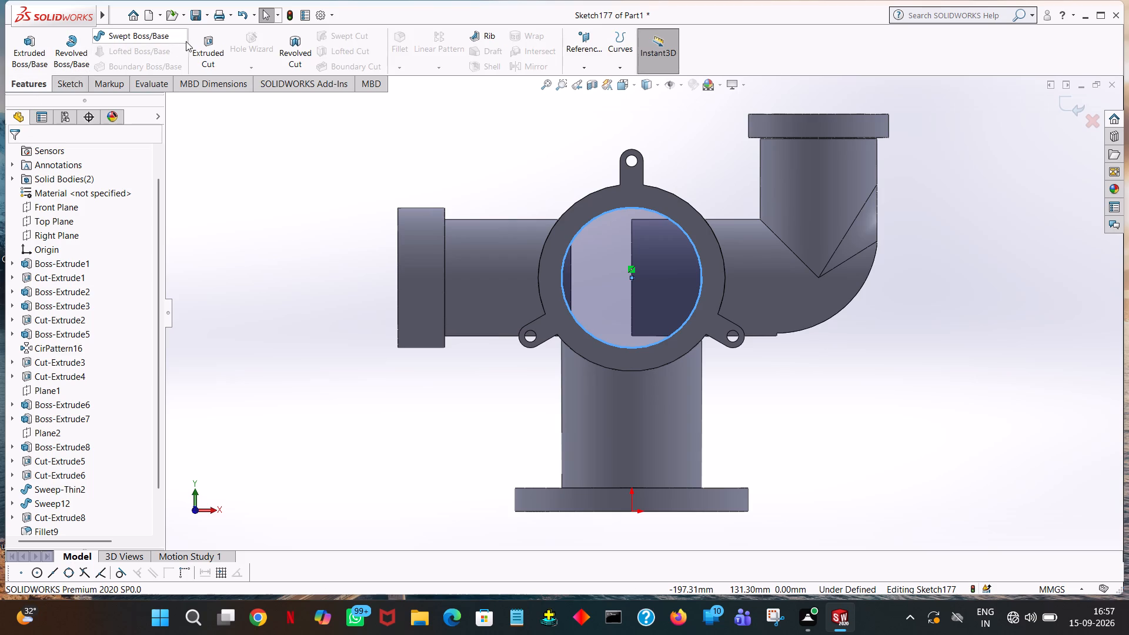
left_click(196, 45)
middle_click(878, 382)
middle_click_drag(869, 382, 771, 386)
left_click(12, 158)
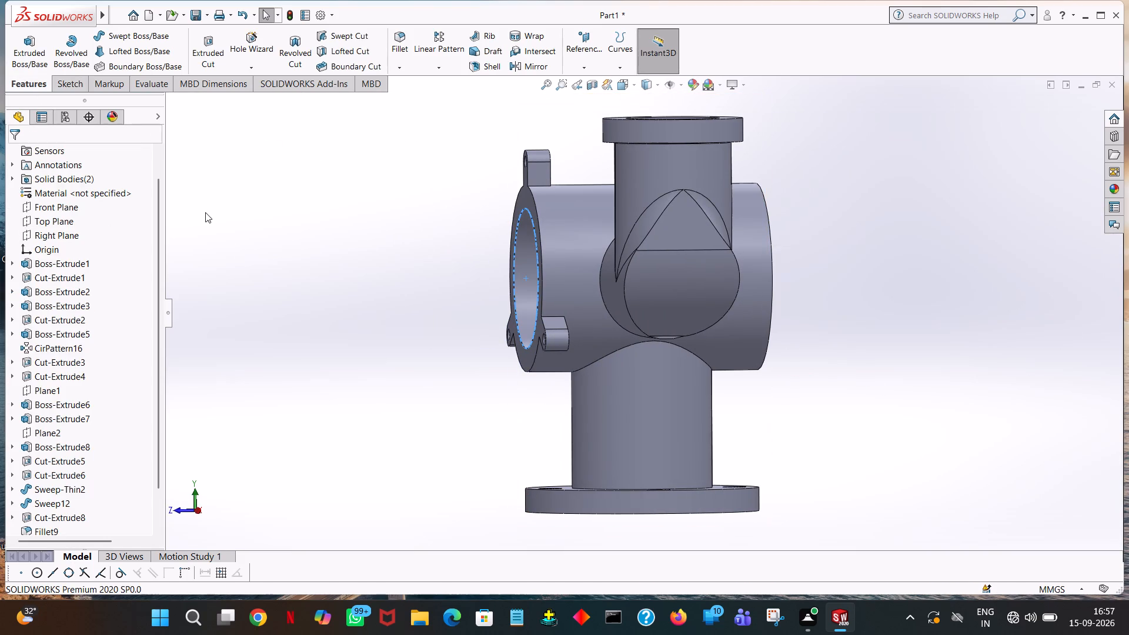
left_click(229, 210)
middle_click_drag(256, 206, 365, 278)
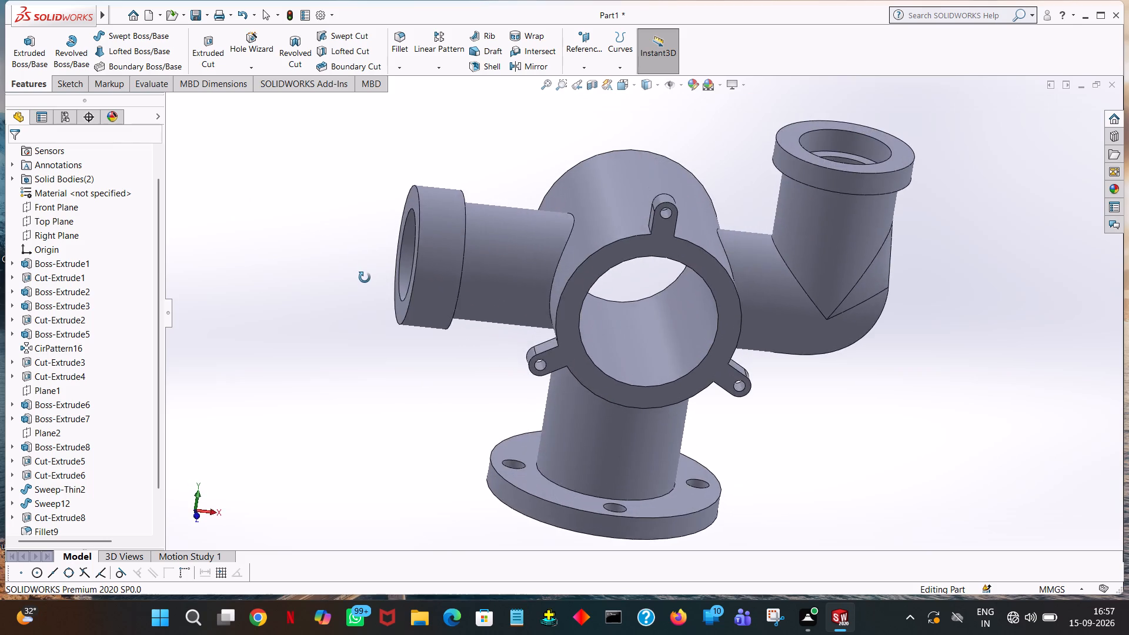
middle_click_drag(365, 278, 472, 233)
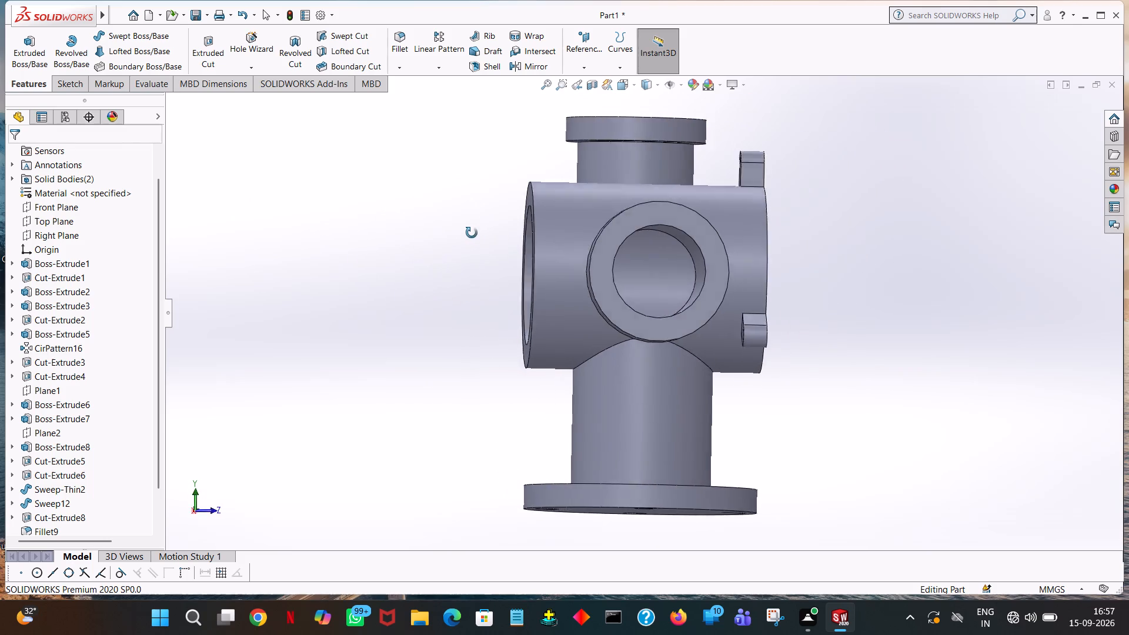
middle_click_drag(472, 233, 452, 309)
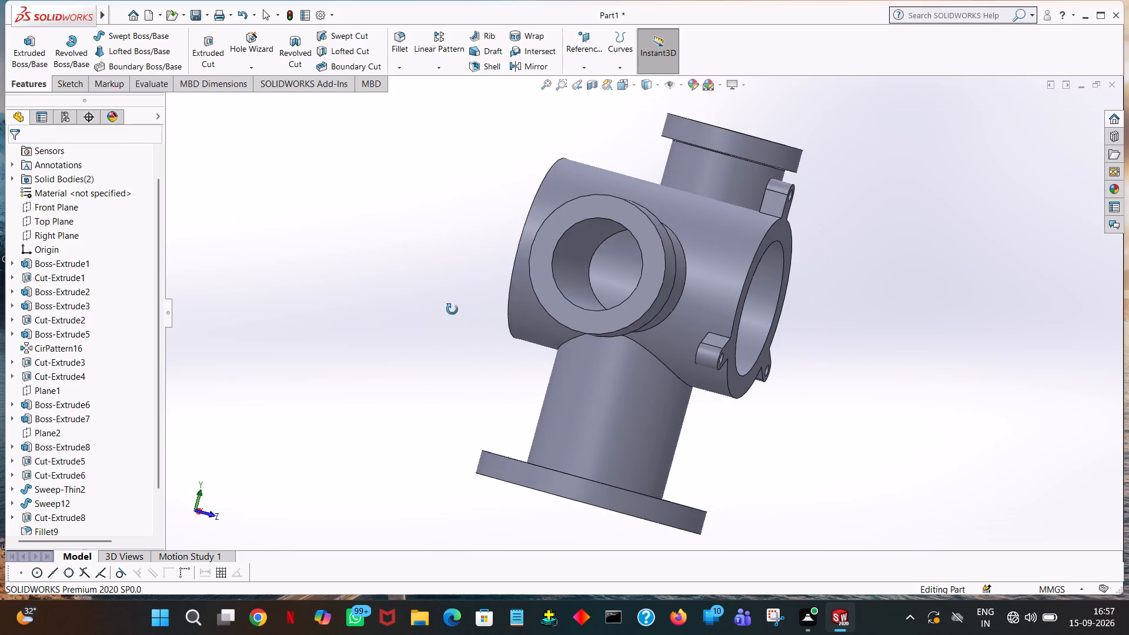
Start an extruded cut on the straight side branch's collar end face and sketch a 20 mm radius circle matching its bore.
middle_click_drag(452, 309, 466, 320)
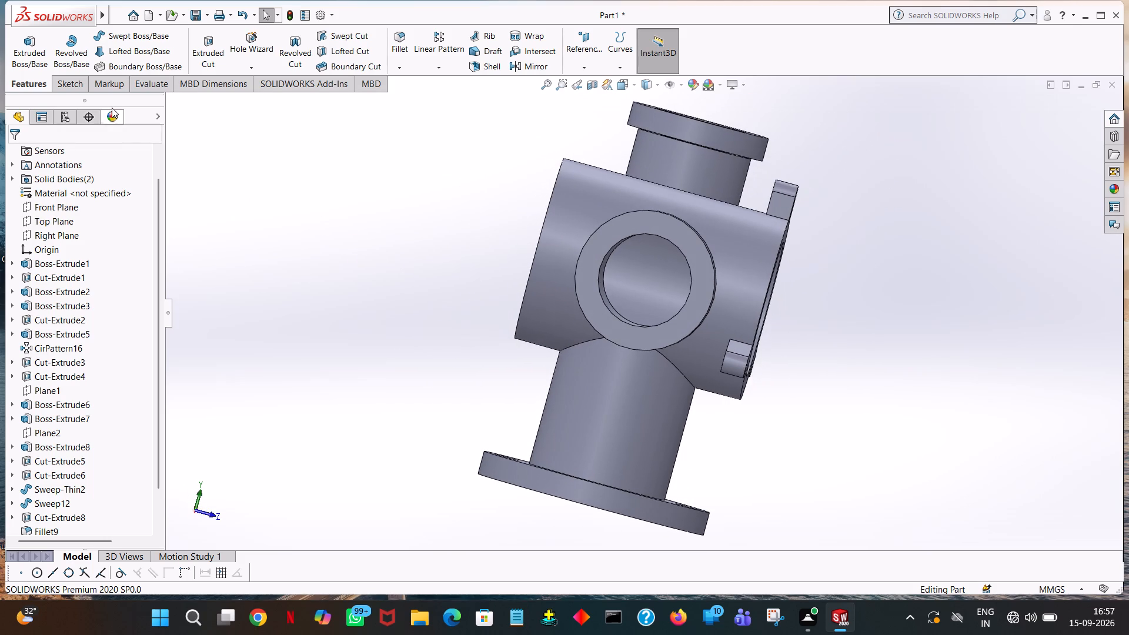
left_click(204, 54)
left_click(641, 220)
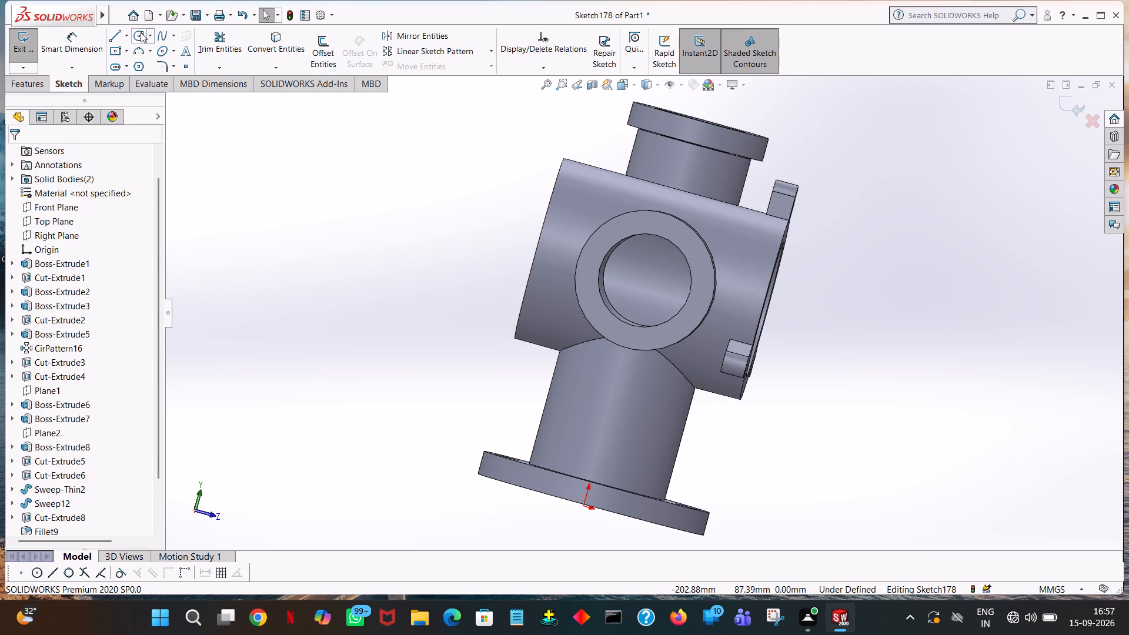
left_click(141, 32)
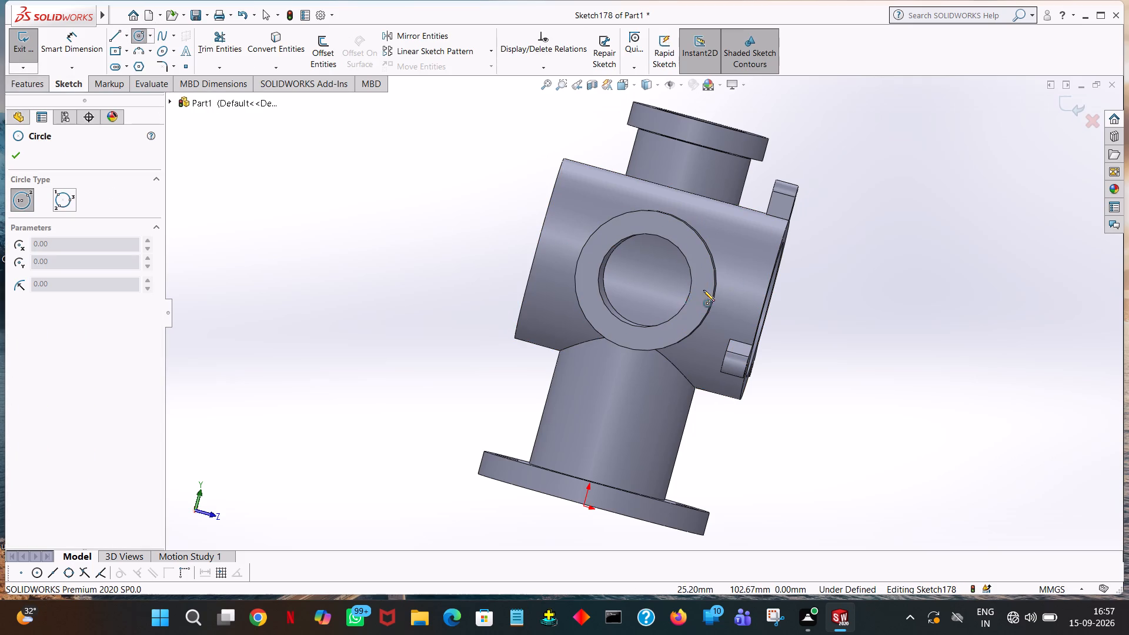
left_click(643, 278)
left_click(653, 235)
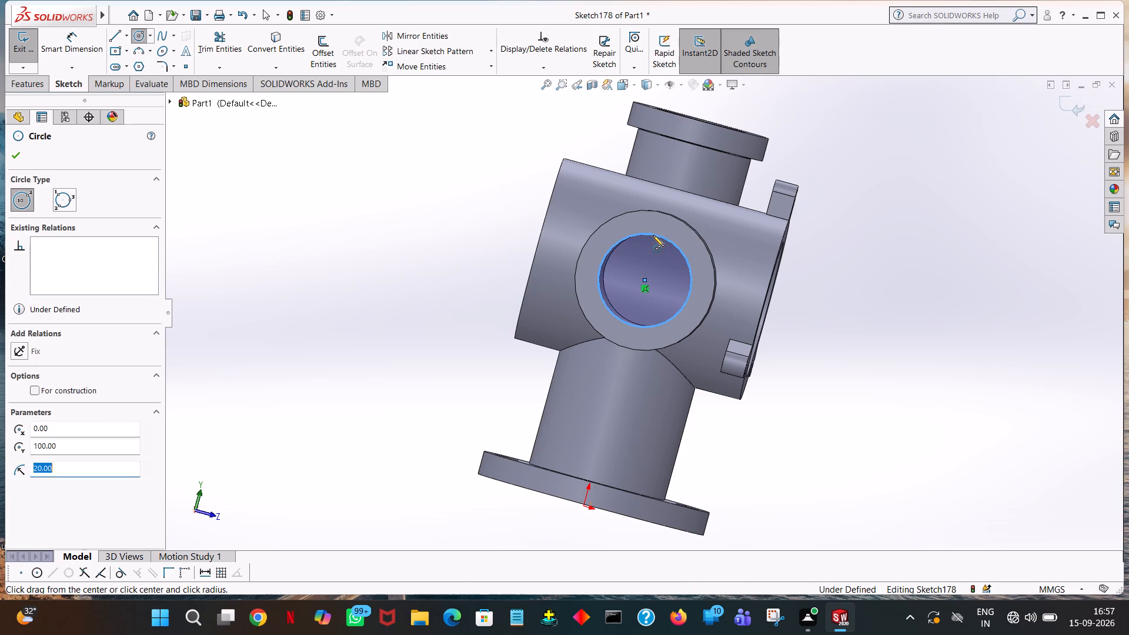
right_click(653, 235)
left_click(680, 248)
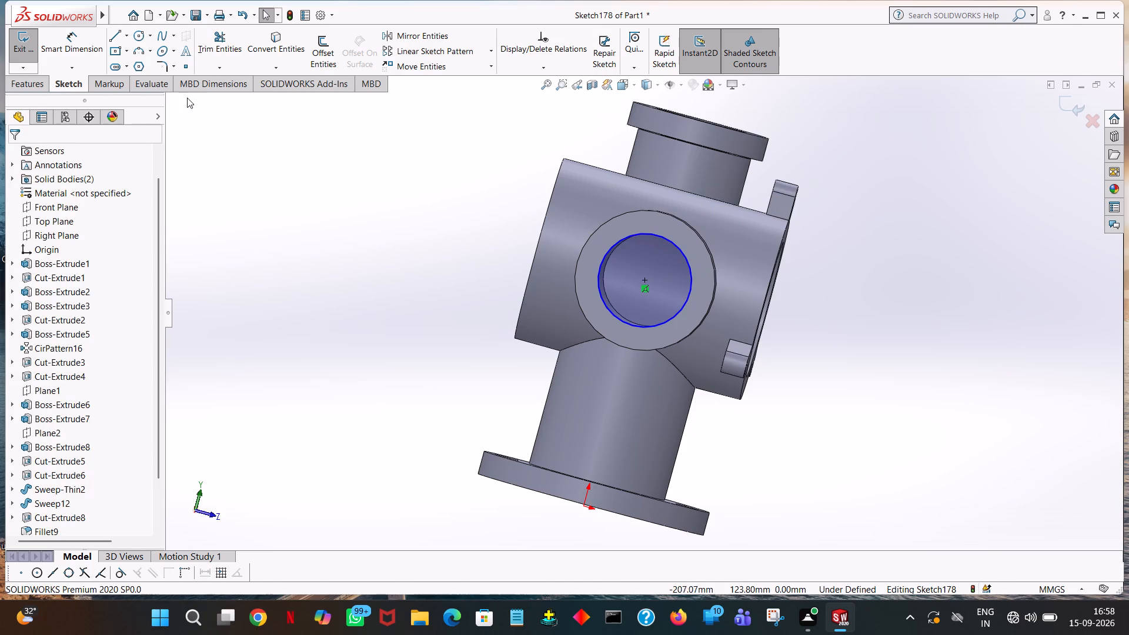
Try to extrude-cut the circle blind to a depth of 109 mm from the collar toward the main body.
left_click(26, 91)
left_click(18, 91)
left_click(46, 89)
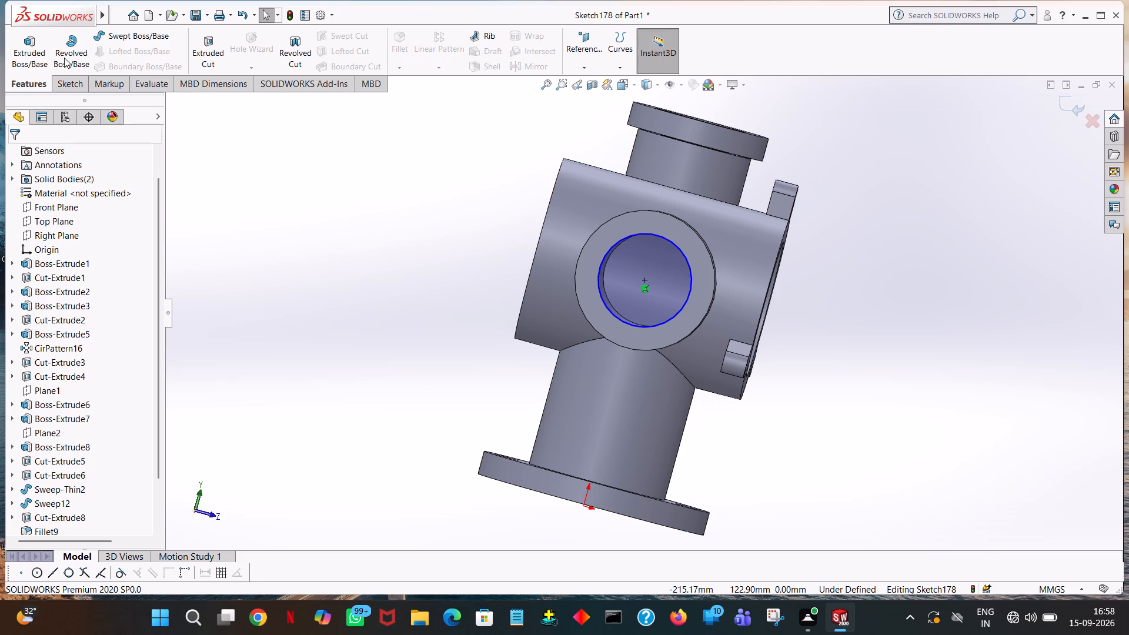
left_click(198, 43)
middle_click_drag(831, 387, 721, 355)
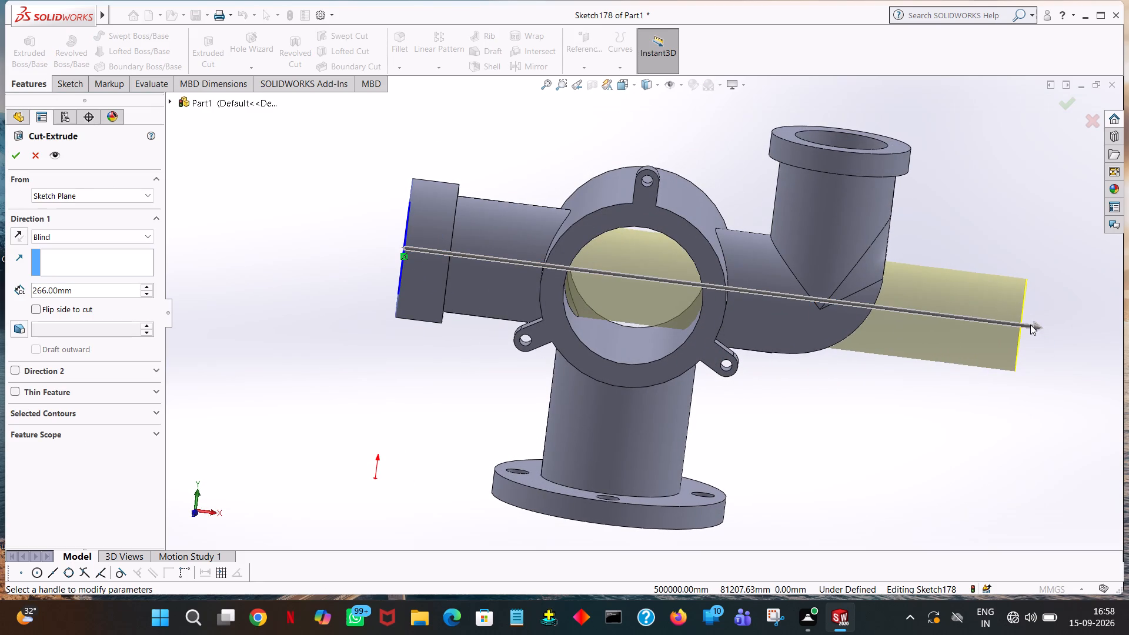
left_click_drag(1038, 323, 643, 317)
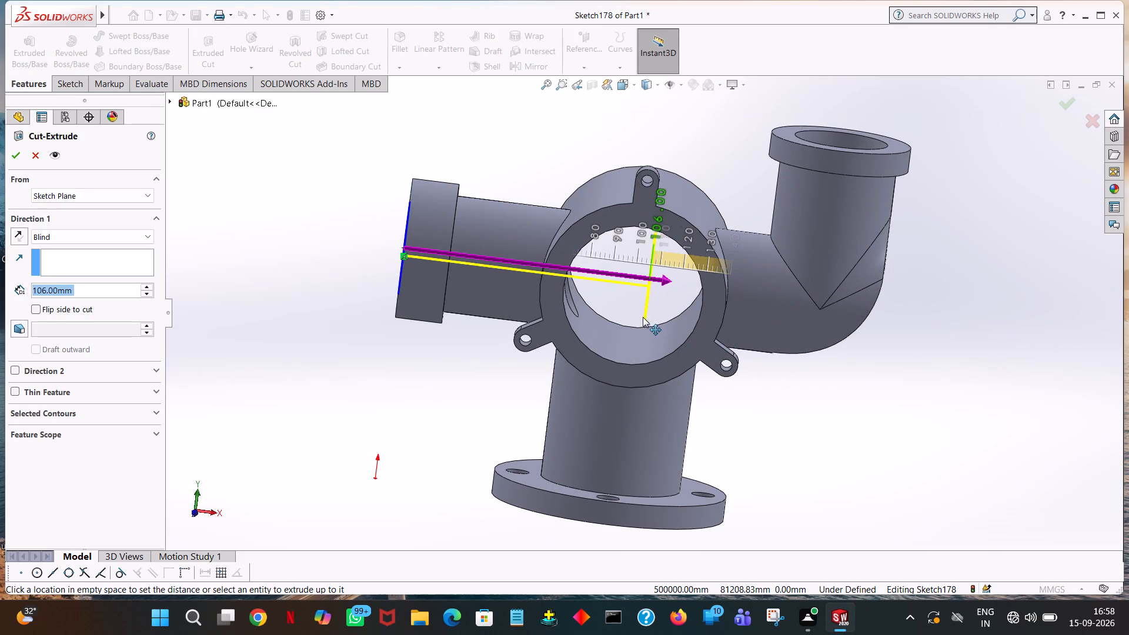
left_click_drag(643, 317, 654, 314)
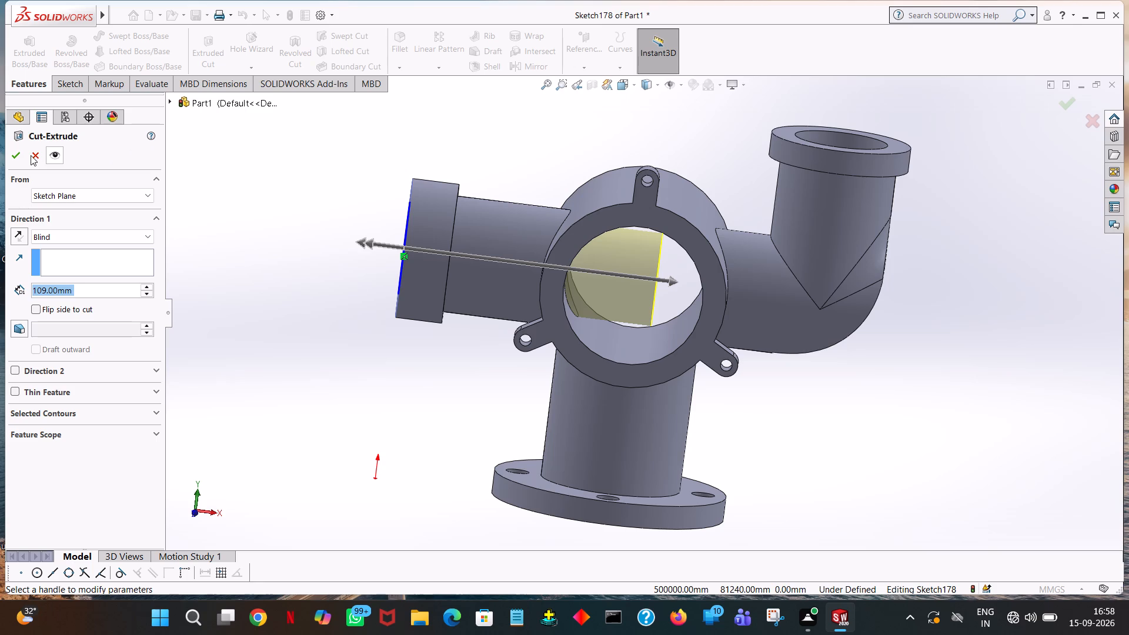
left_click(15, 158)
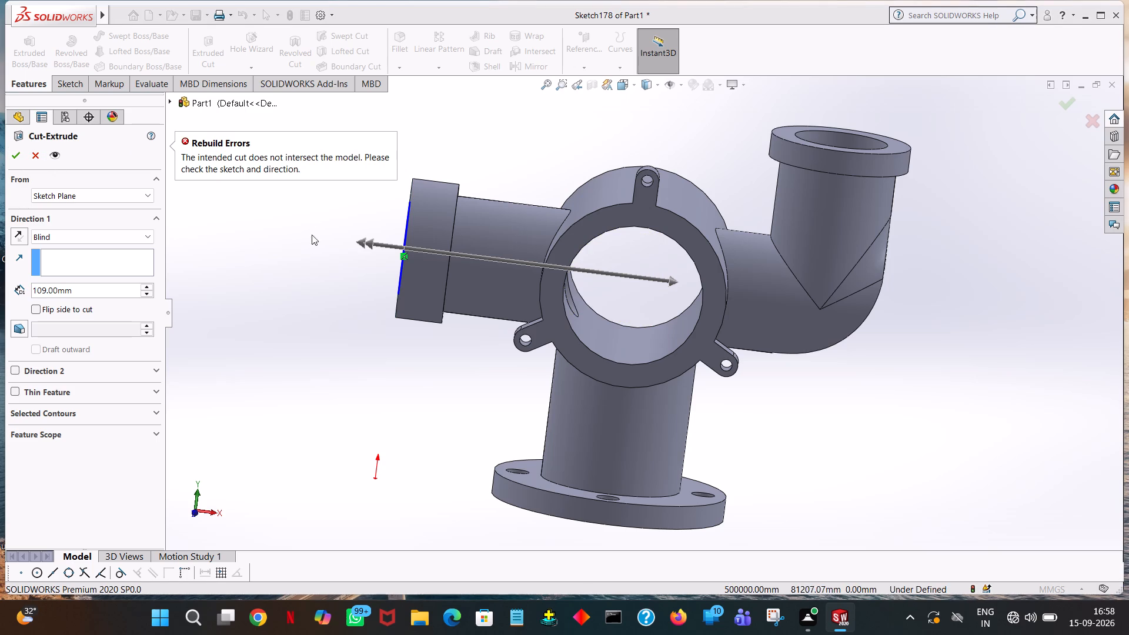
Extend the blind cut to 153 mm so it passes through the main body's far wall into the elbow branch.
left_click(902, 437)
middle_click_drag(902, 436, 890, 356)
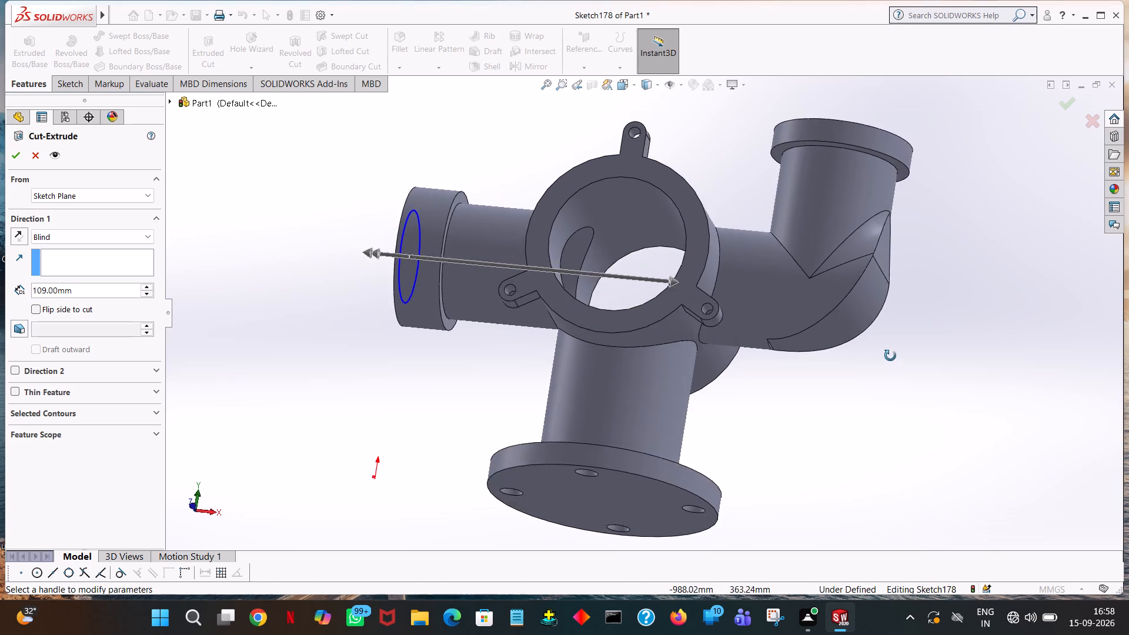
middle_click_drag(890, 356, 869, 423)
left_click(868, 433)
middle_click_drag(880, 422, 918, 422)
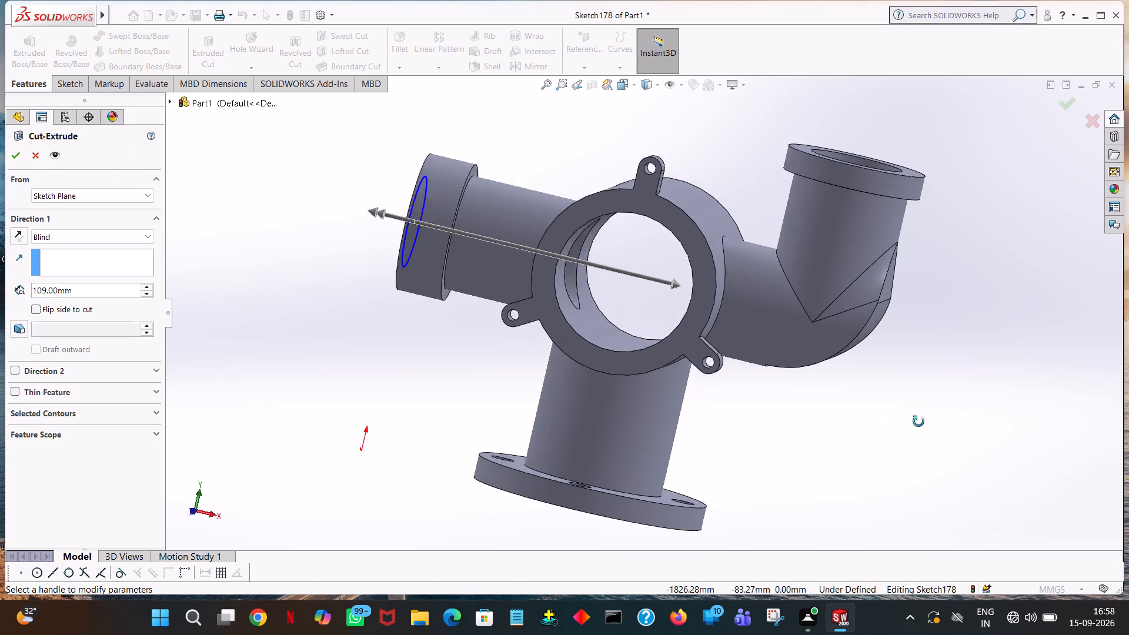
middle_click_drag(918, 422, 1025, 479)
middle_click_drag(1020, 479, 883, 455)
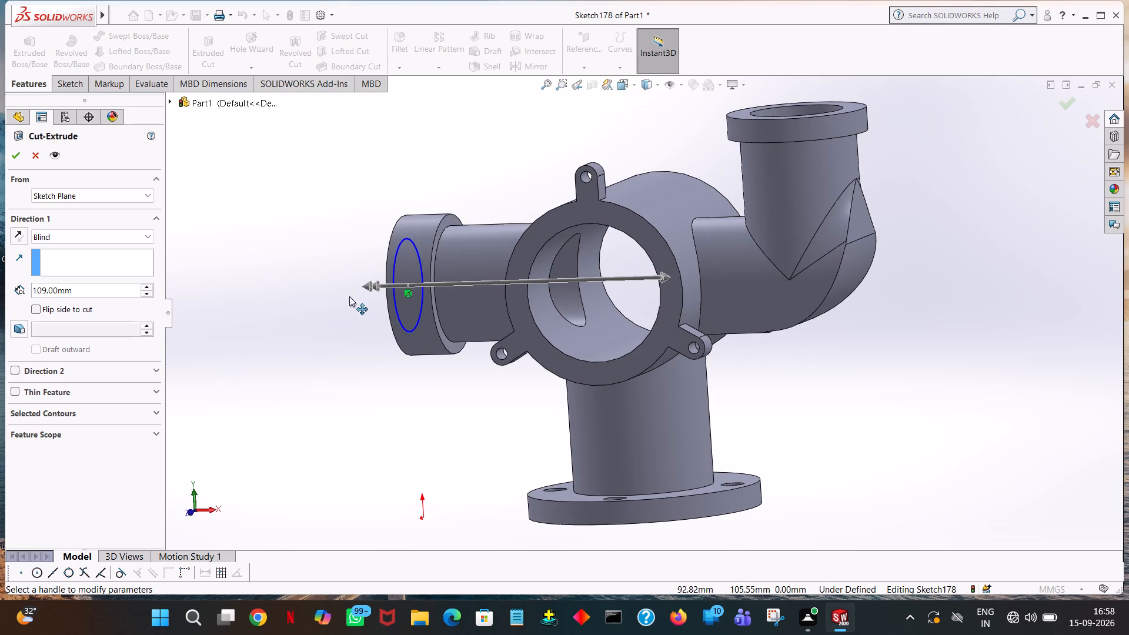
middle_click_drag(791, 363, 827, 363)
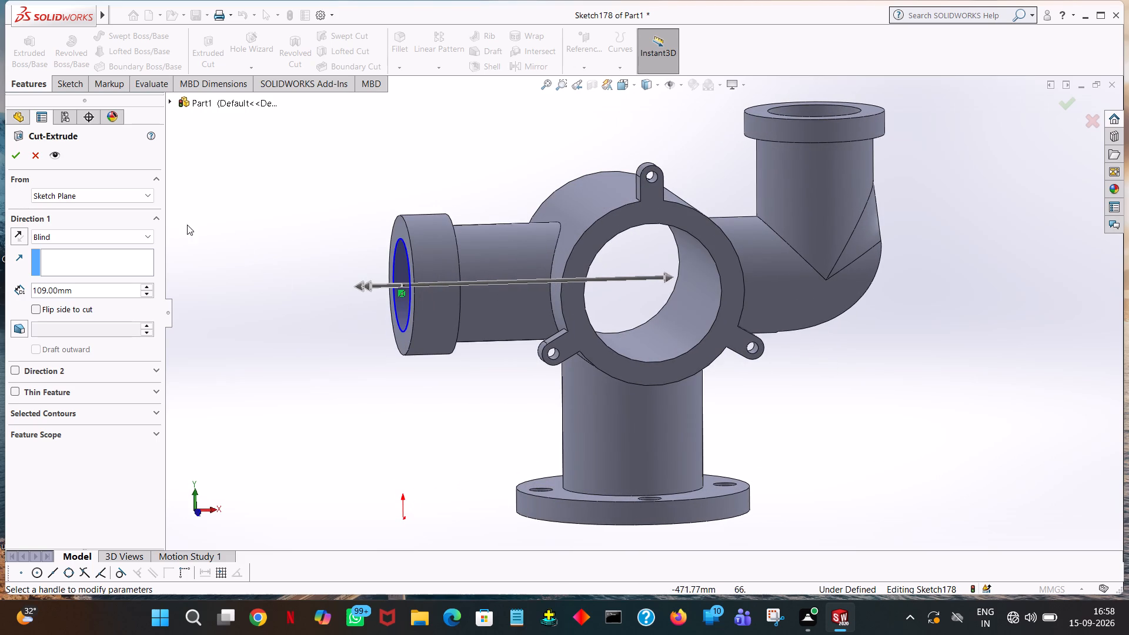
left_click(15, 159)
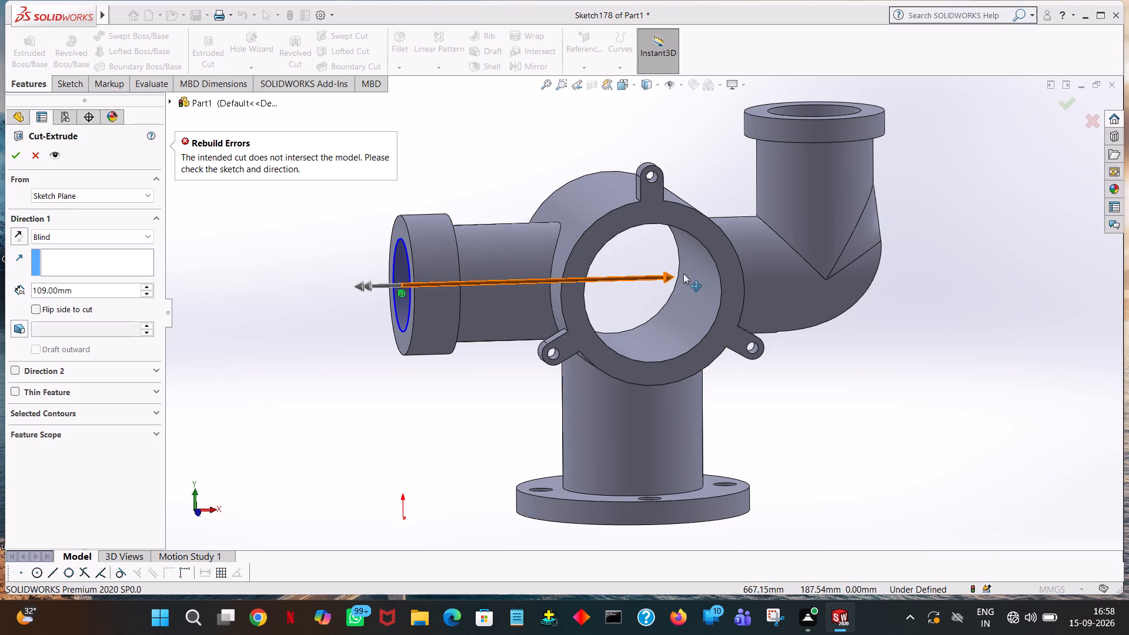
left_click_drag(656, 277, 550, 283)
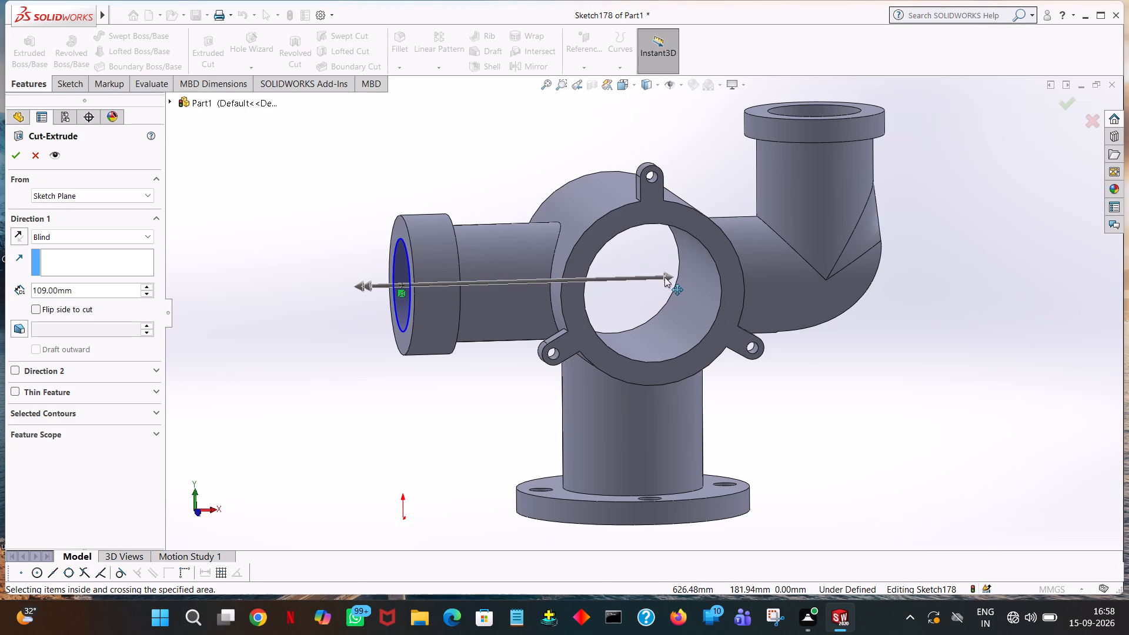
left_click_drag(666, 277, 755, 276)
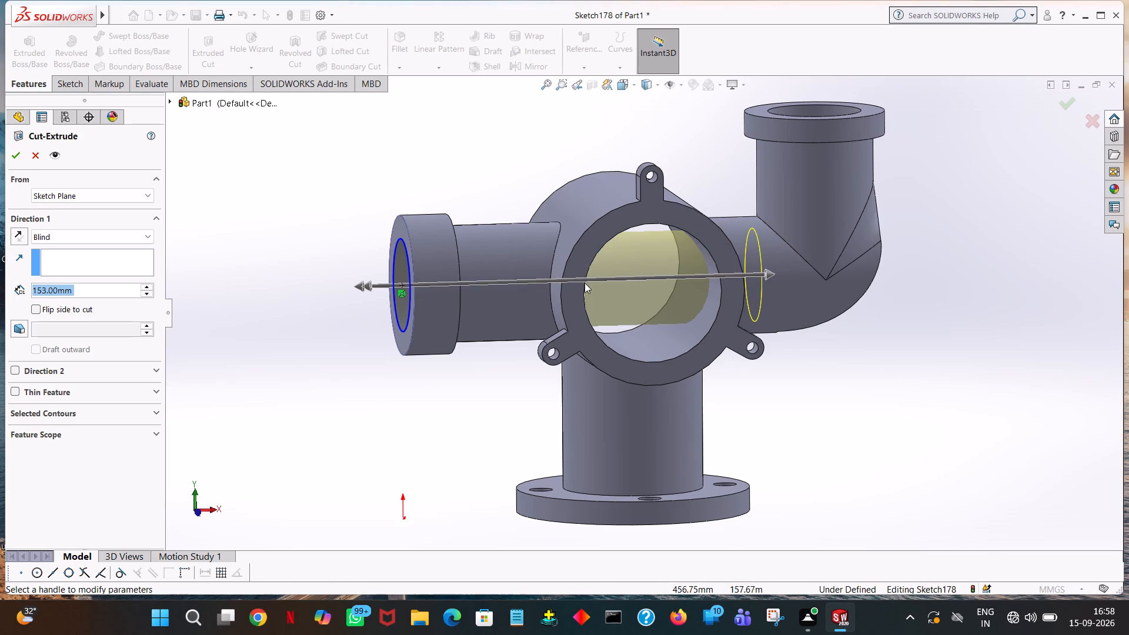
left_click(20, 159)
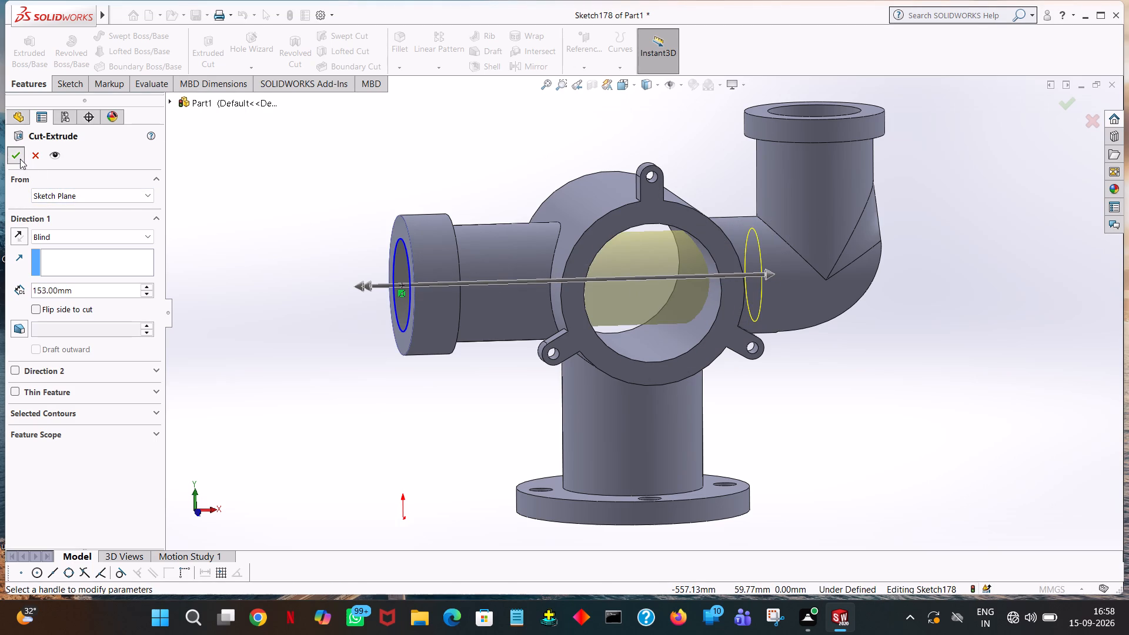
Start an extruded cut on the bottom flange's underside and sketch a 20 mm radius circle centred on the origin.
left_click(219, 163)
middle_click_drag(248, 175, 540, 307)
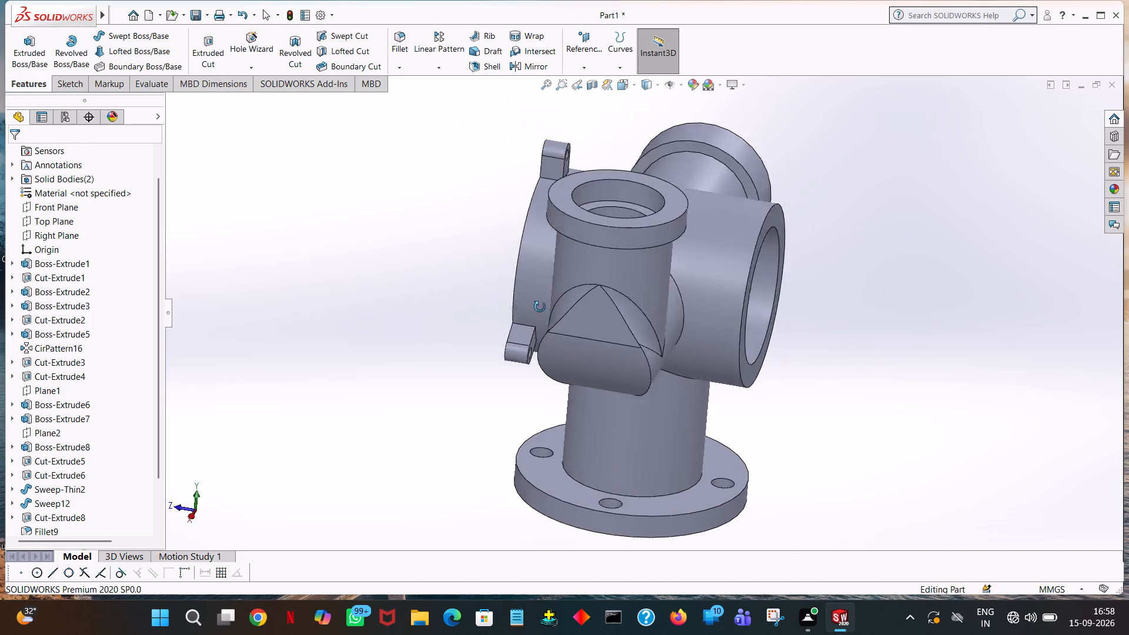
middle_click_drag(540, 307, 439, 195)
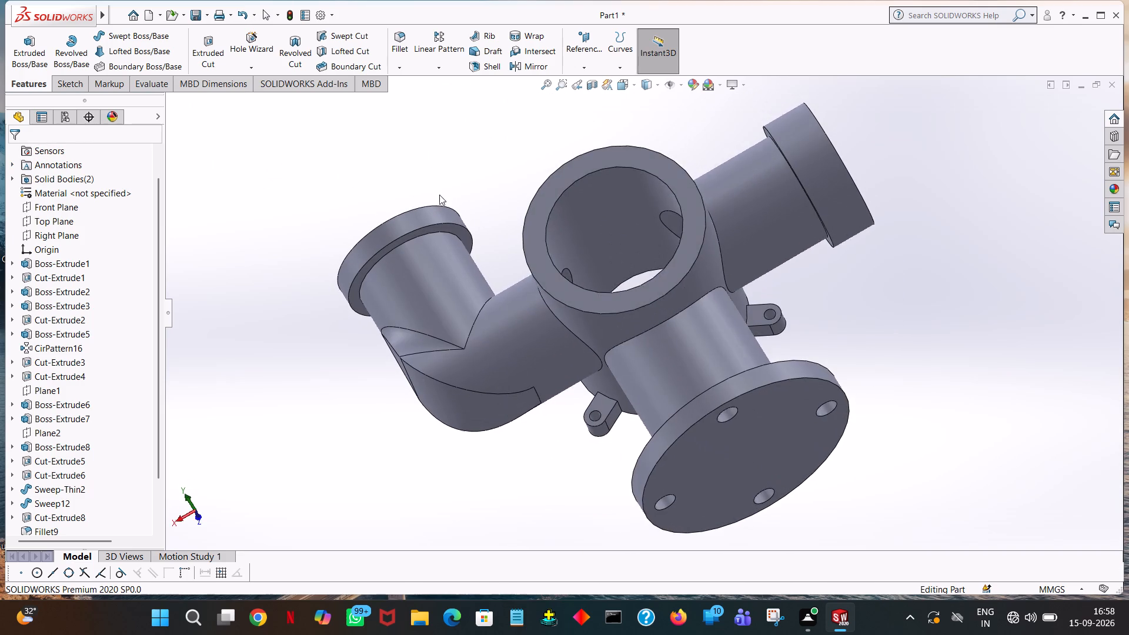
middle_click_drag(439, 195, 439, 195)
middle_click_drag(780, 476, 726, 335)
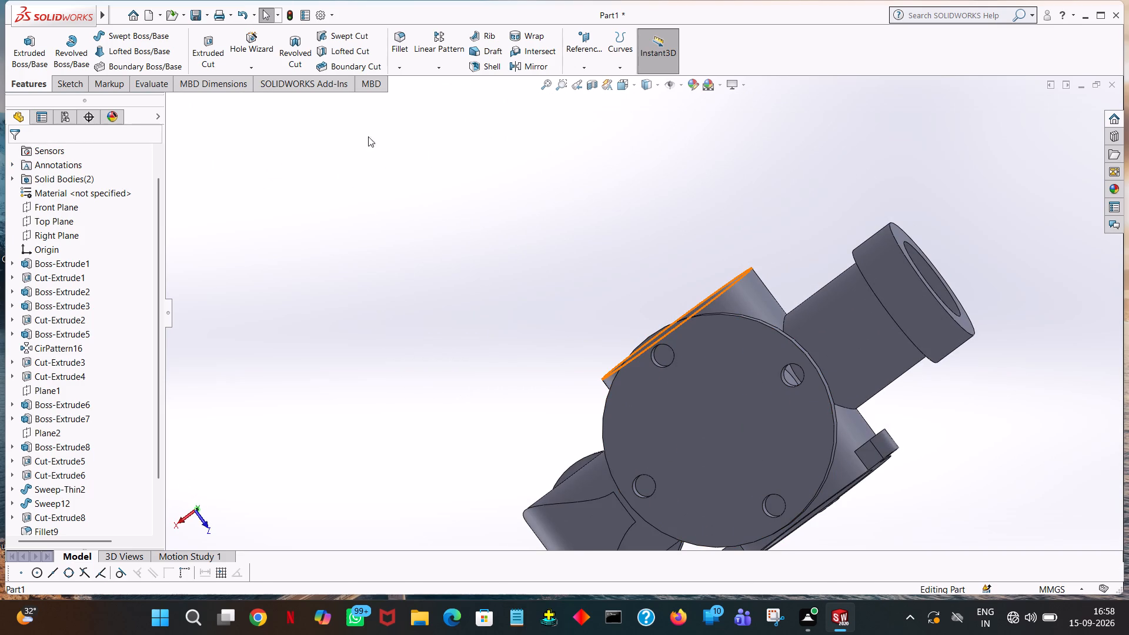
left_click(206, 45)
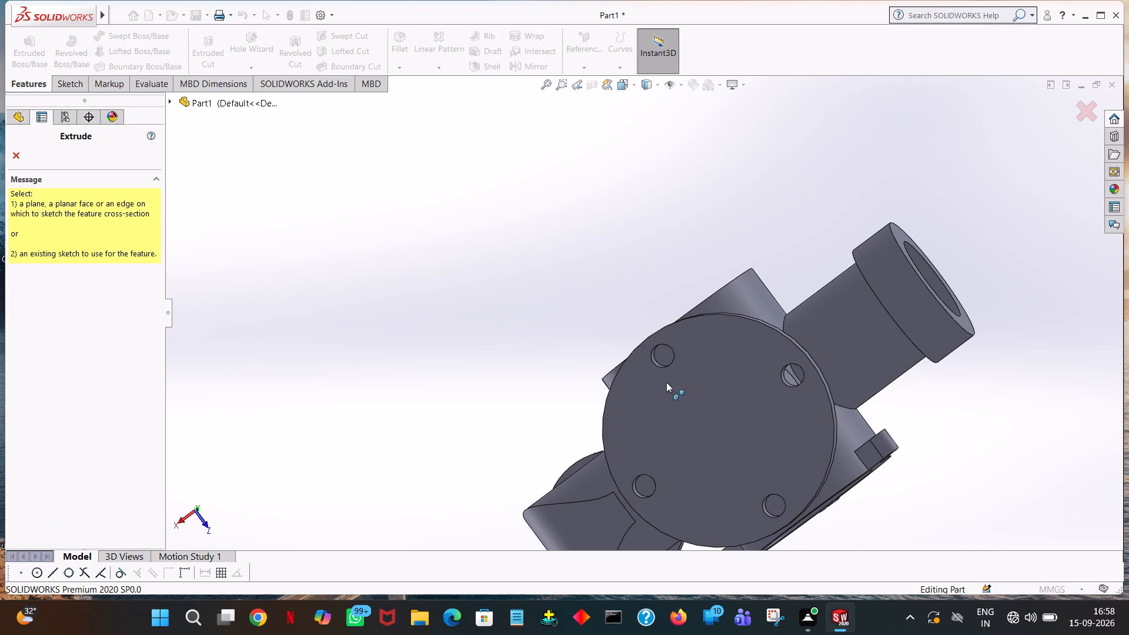
left_click(714, 415)
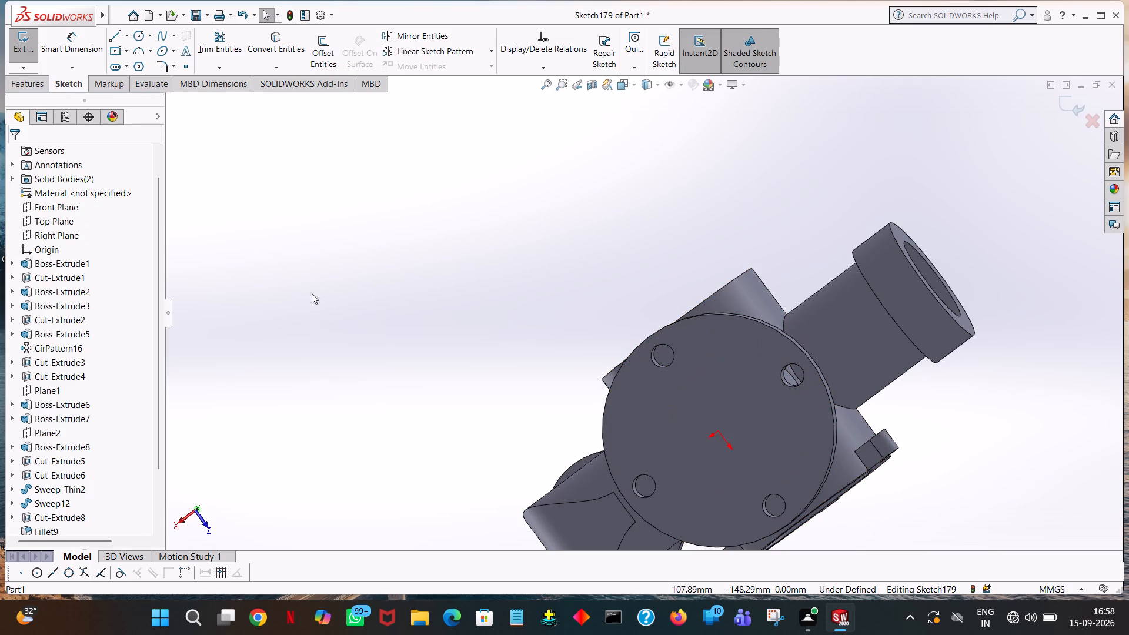
left_click(134, 34)
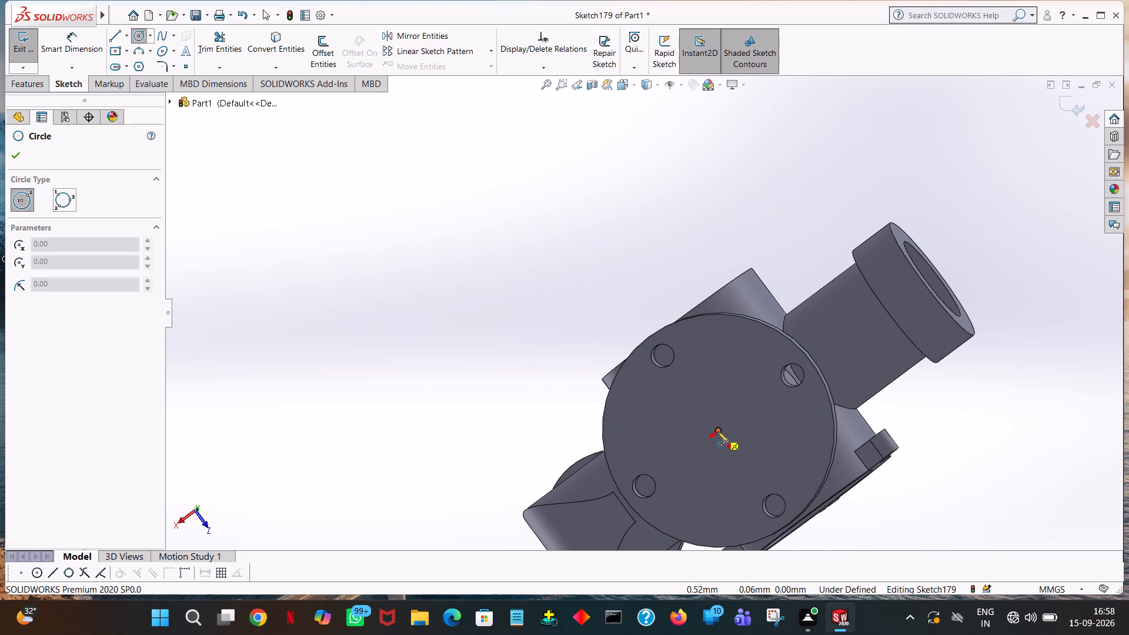
left_click(717, 432)
left_click(720, 385)
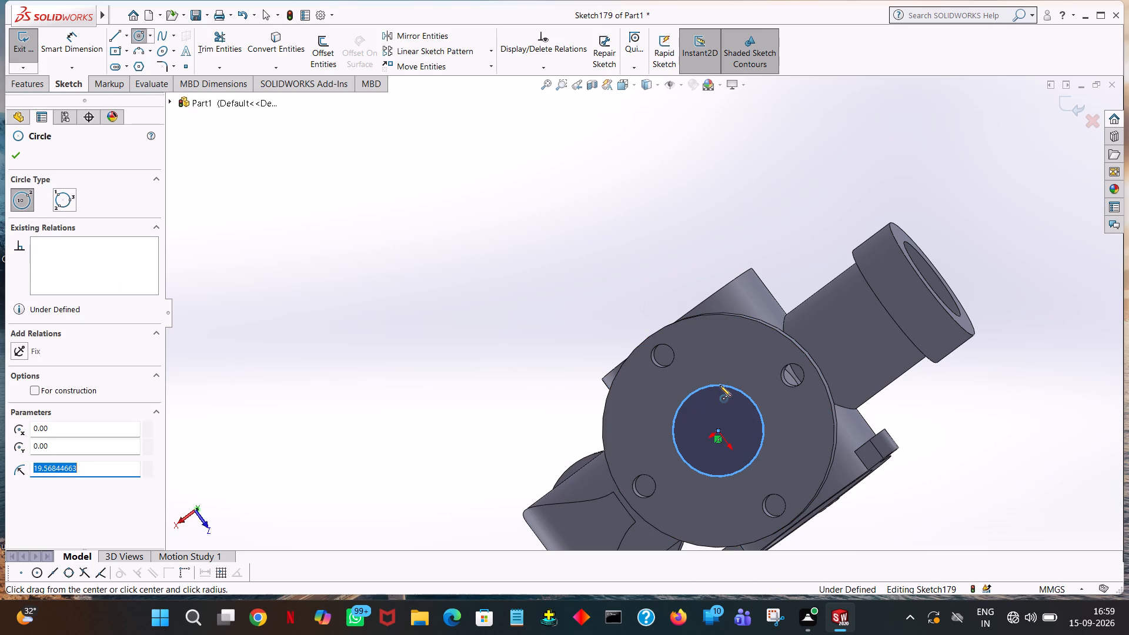
key("3")
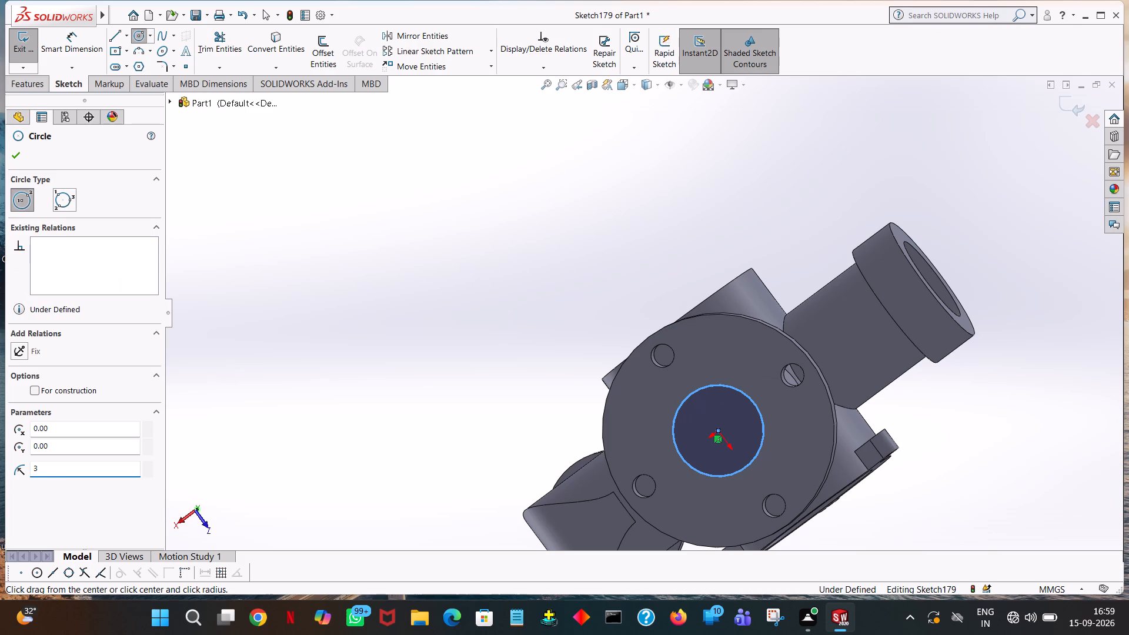
key("BackSpace")
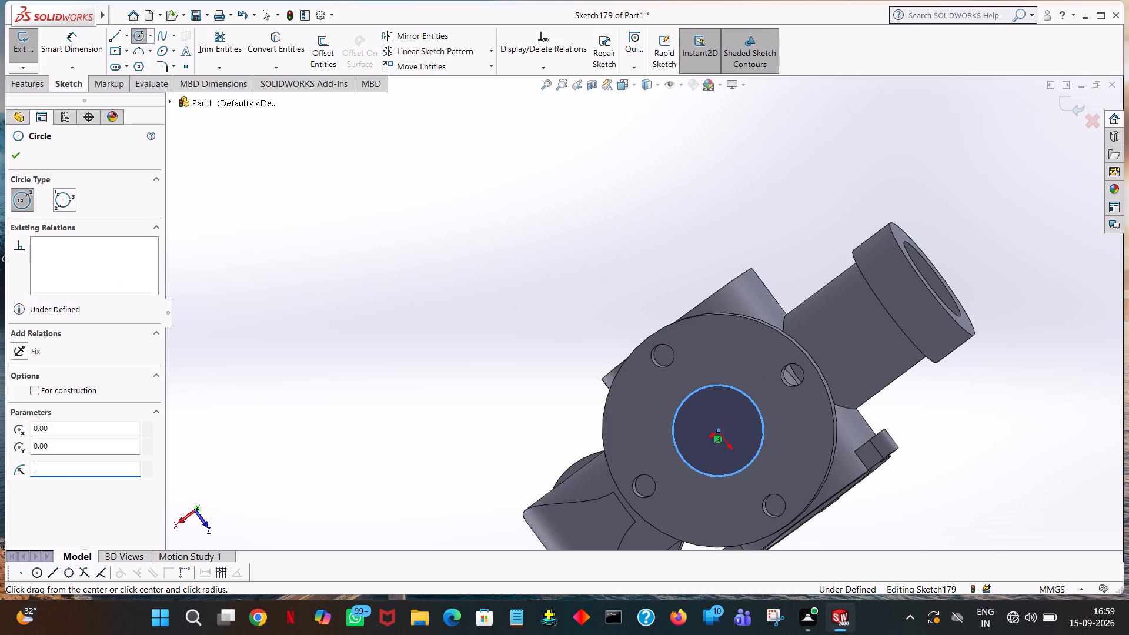
type("20")
key("Return")
right_click(720, 385)
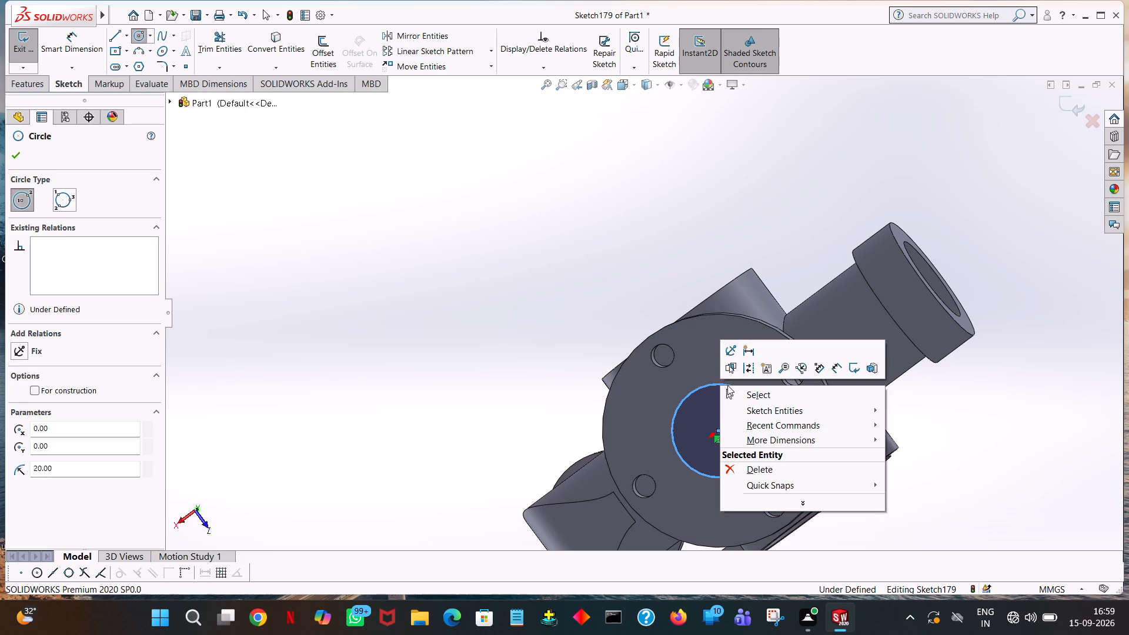
left_click(740, 391)
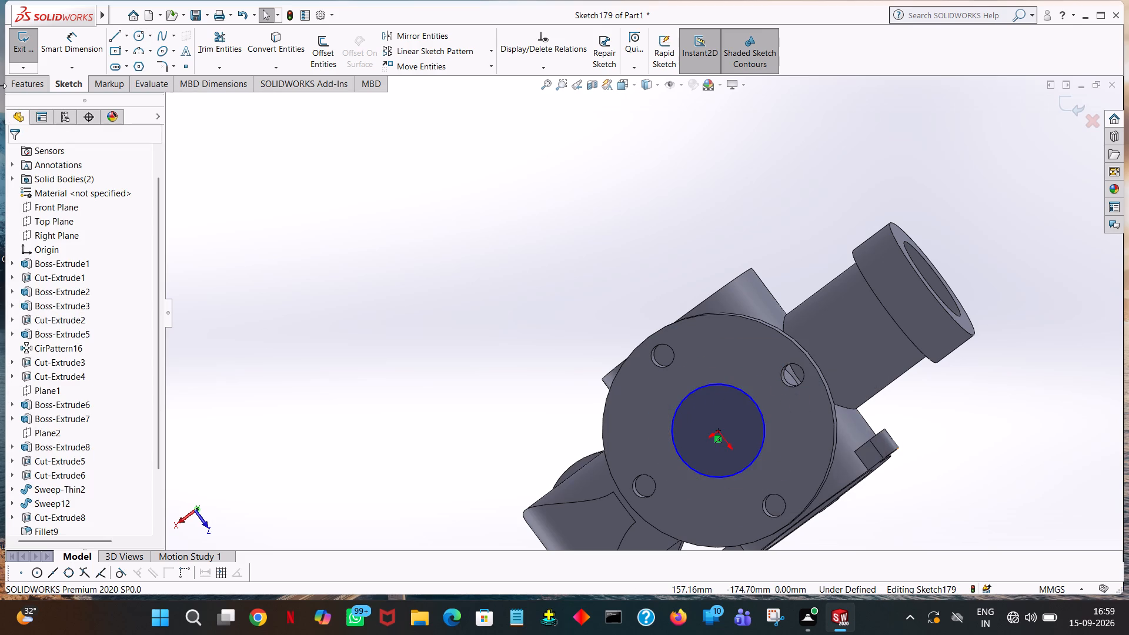
Extrude-cut the circle 99 mm blind up through the bottom flange and vertical pipe into the main bore.
left_click(14, 82)
left_click(196, 51)
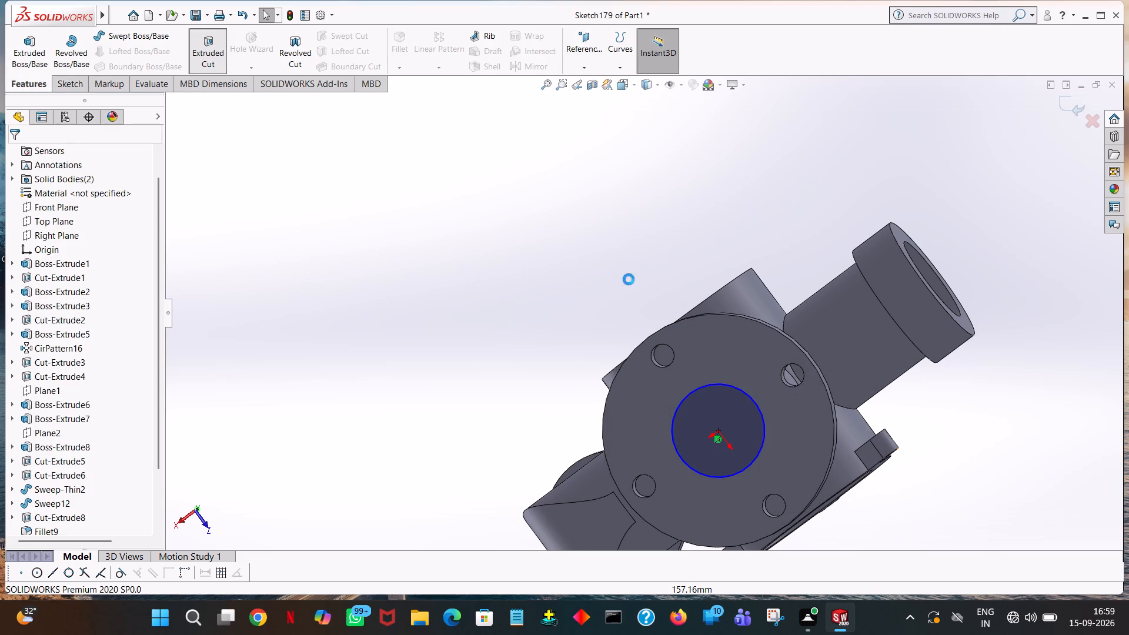
middle_click_drag(931, 450, 1000, 634)
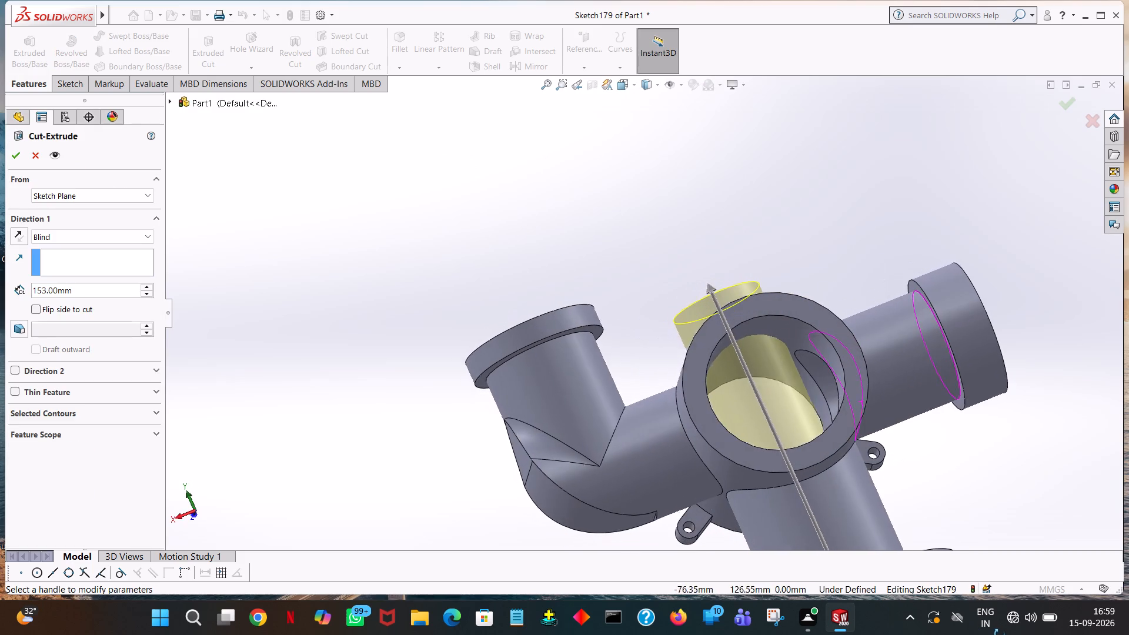
middle_click_drag(1000, 634, 1006, 633)
left_click_drag(712, 282, 779, 422)
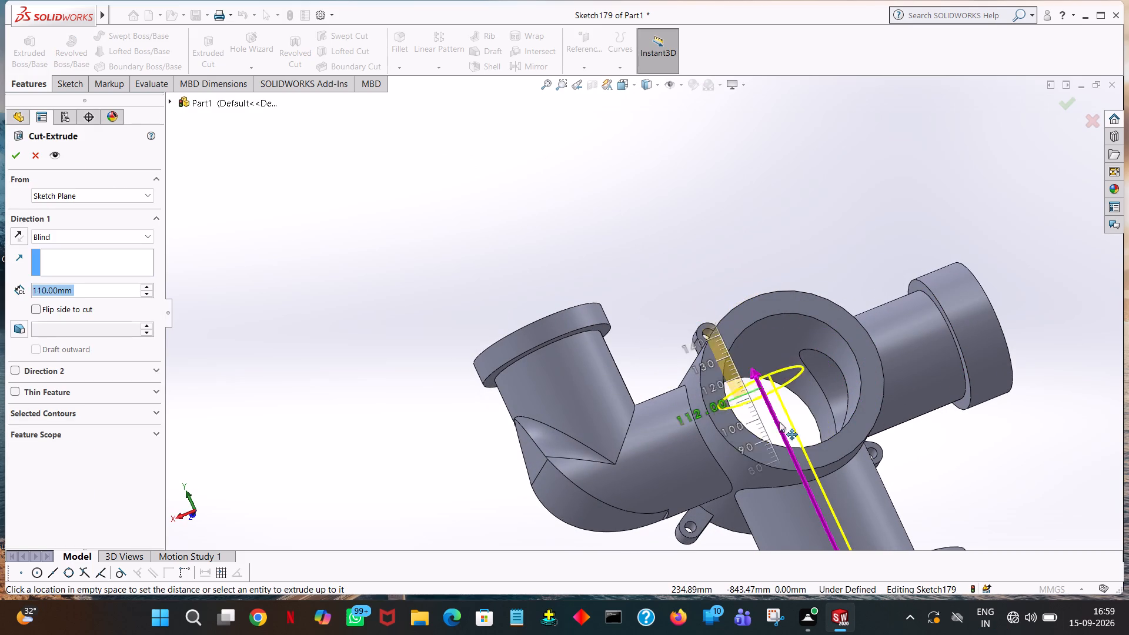
left_click_drag(779, 422, 799, 403)
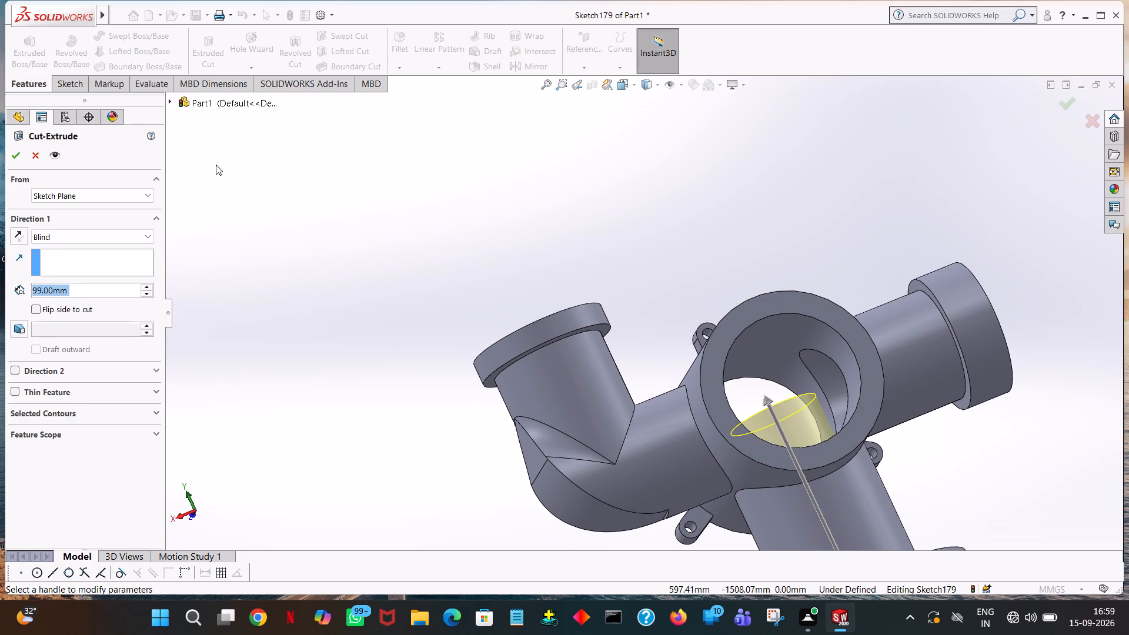
left_click(11, 162)
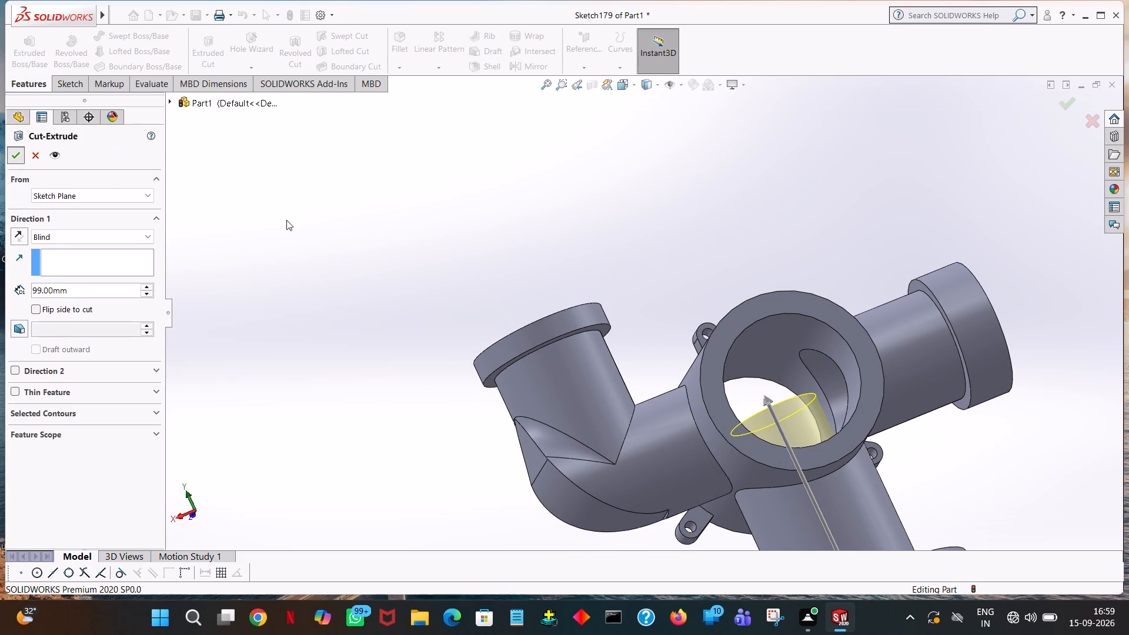
Inspect the pipe body from isometric and front-facing angles, checking the main bore and its branch openings.
key("ctrl+7")
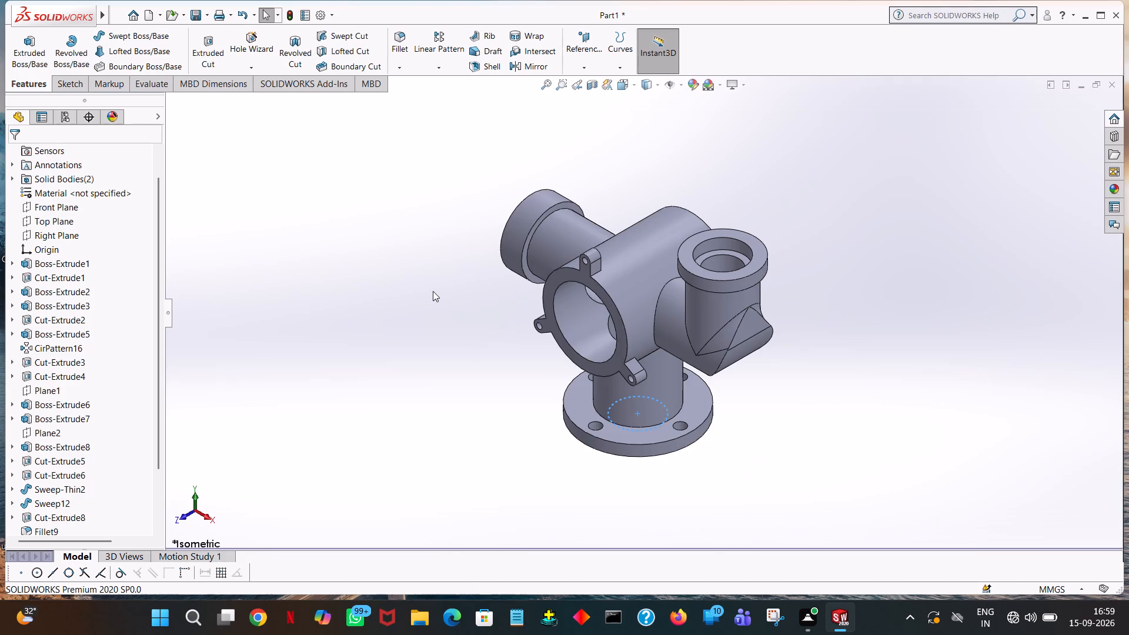
left_click(809, 362)
middle_click_drag(811, 364, 853, 345)
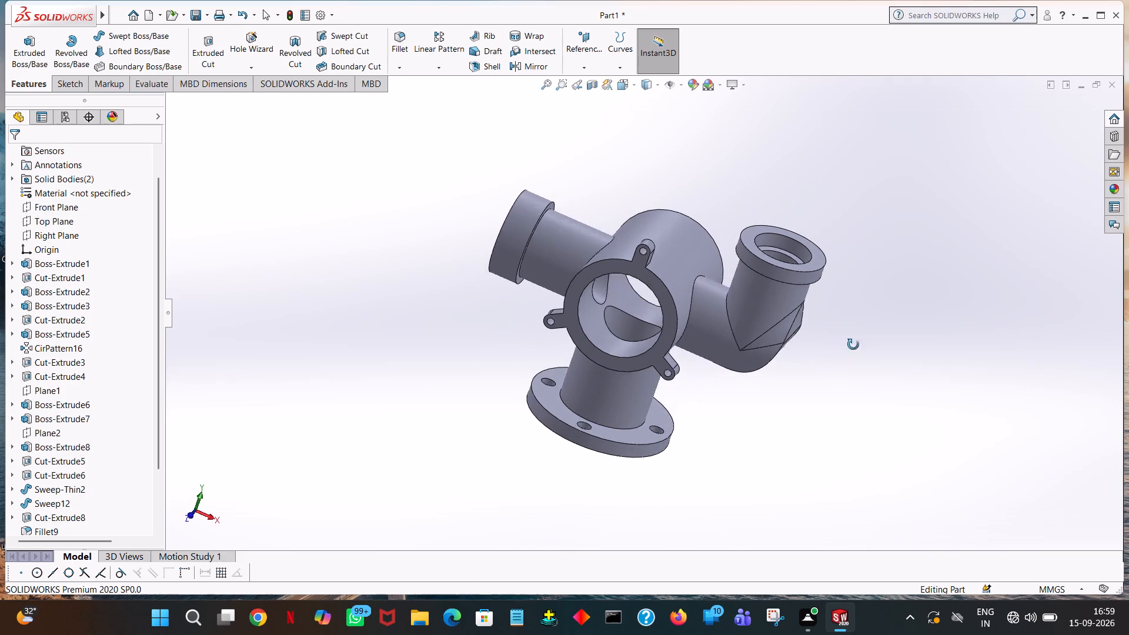
middle_click_drag(853, 345, 861, 342)
middle_click_drag(870, 346, 867, 337)
middle_click(867, 337)
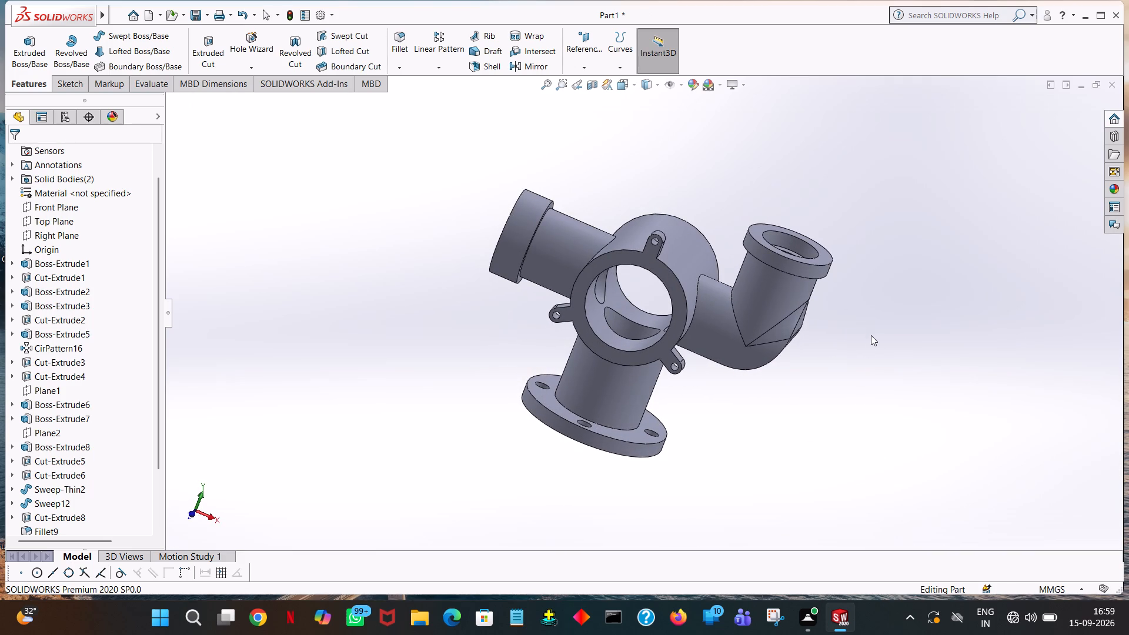
middle_click_drag(866, 351, 928, 323)
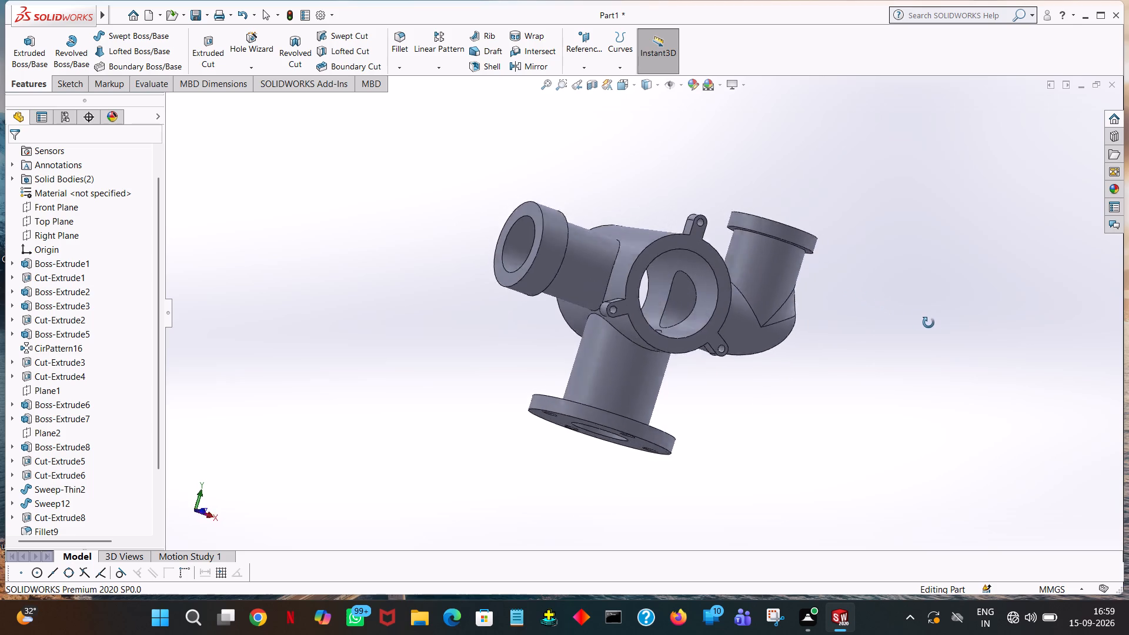
middle_click_drag(928, 323, 894, 381)
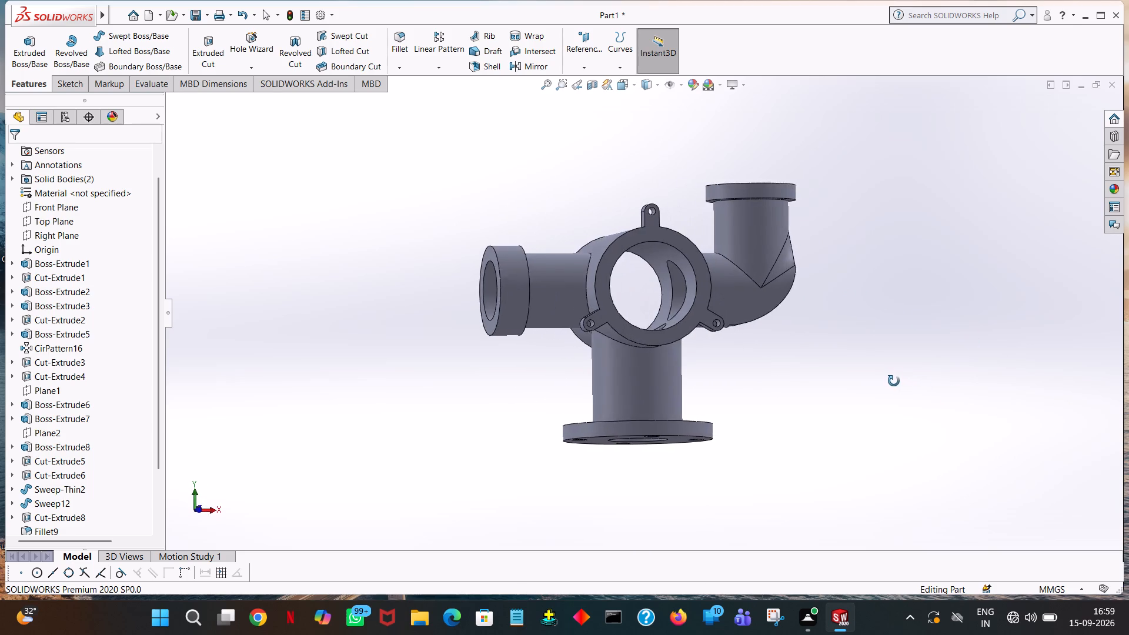
middle_click_drag(894, 381, 879, 405)
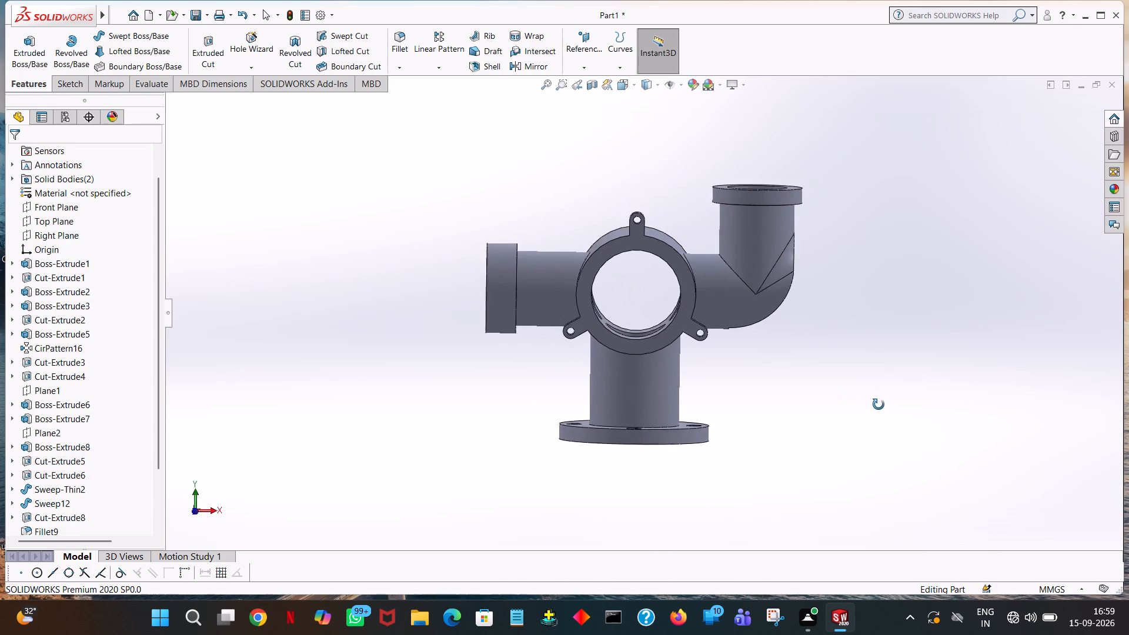
middle_click_drag(879, 405, 879, 433)
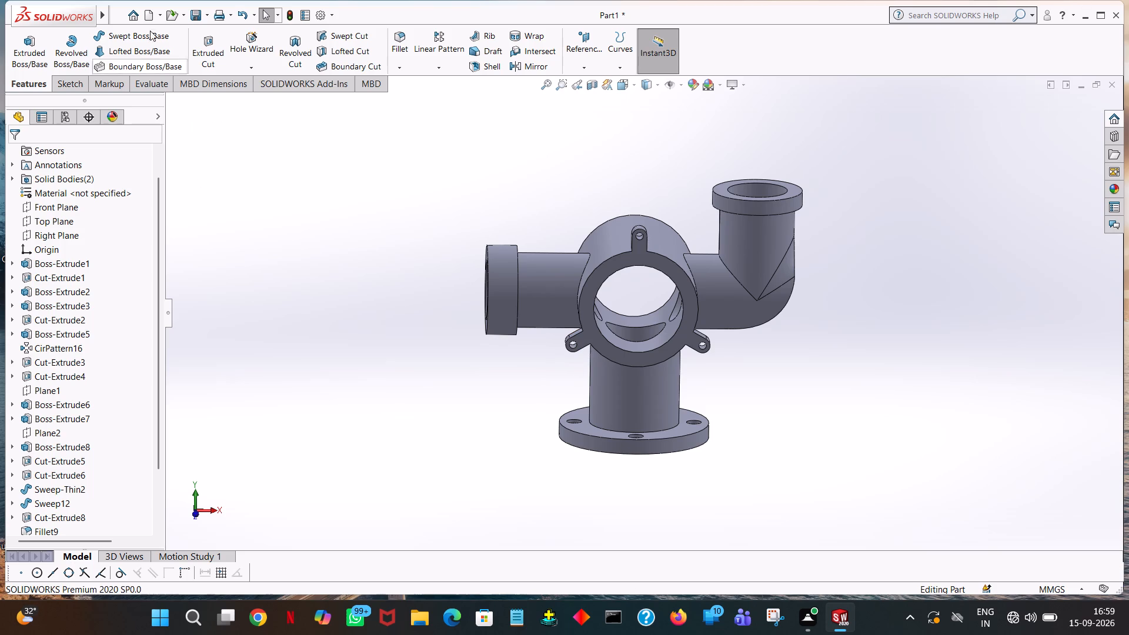
Add a 10 mm face fillet between the vertical pipe's outer face and the bottom flange's upper face.
left_click(400, 39)
left_click(621, 402)
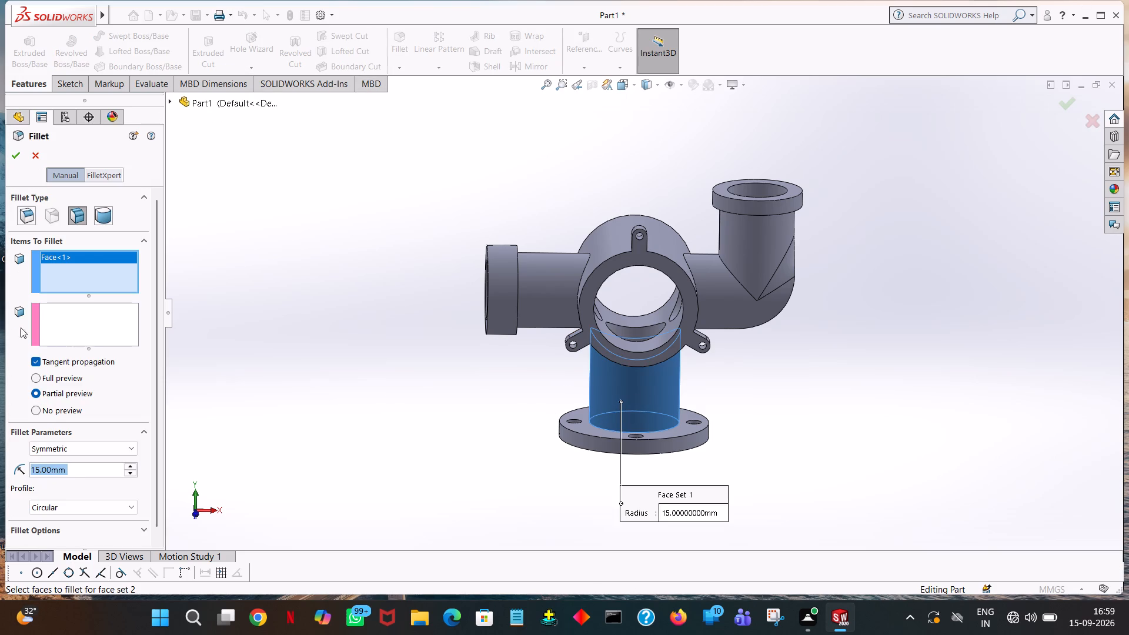
middle_click_drag(303, 425, 302, 479)
left_click(57, 306)
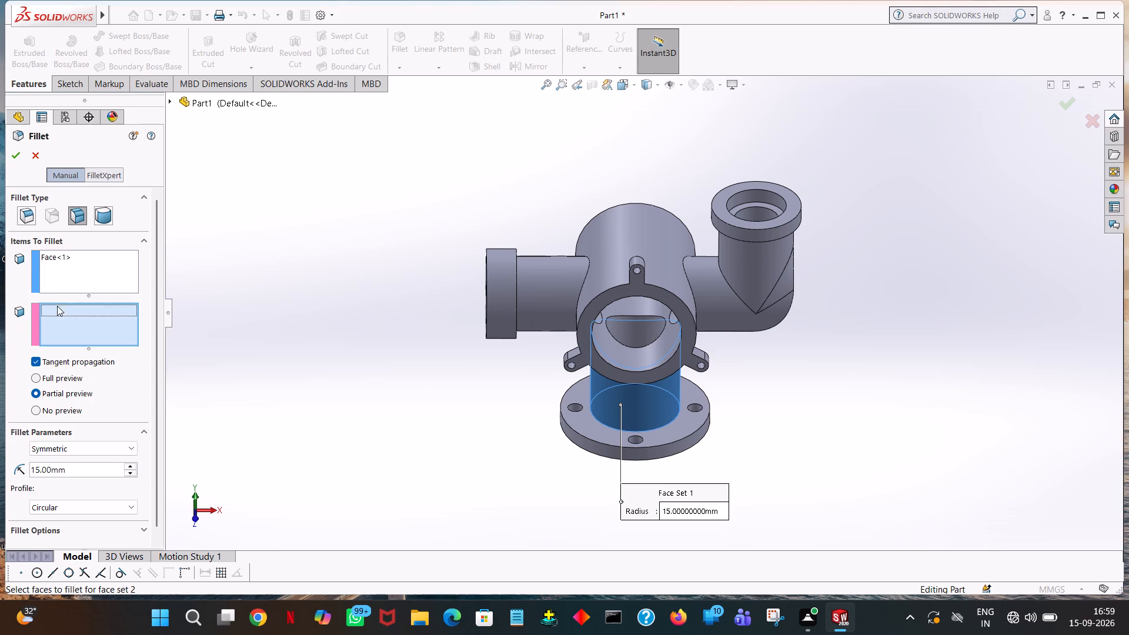
left_click(590, 426)
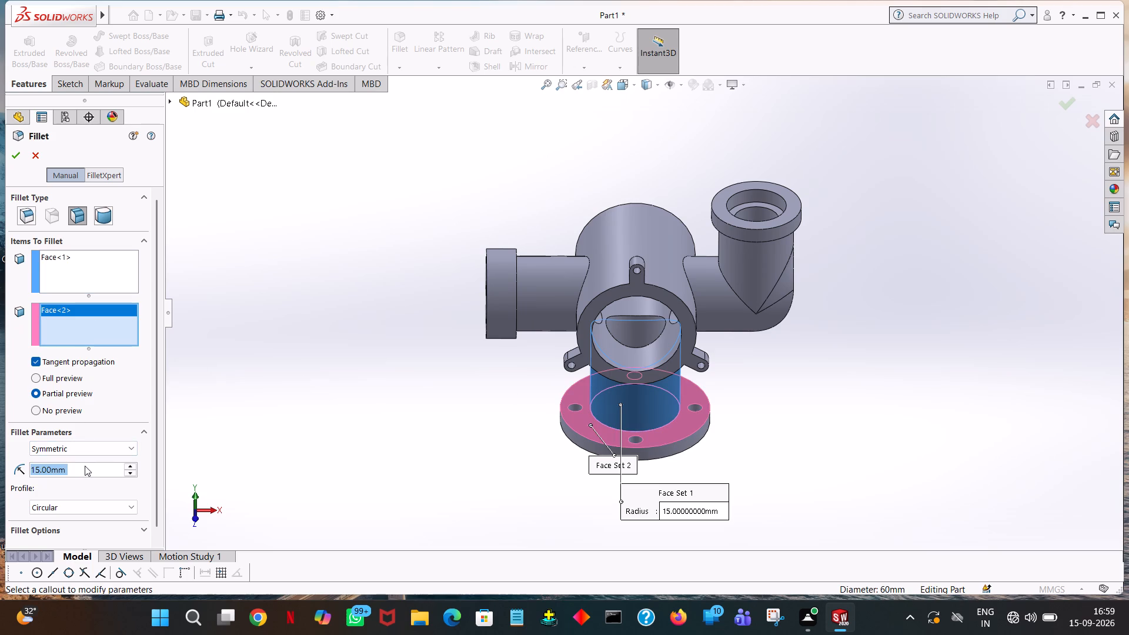
key("1")
key("0")
key("Return")
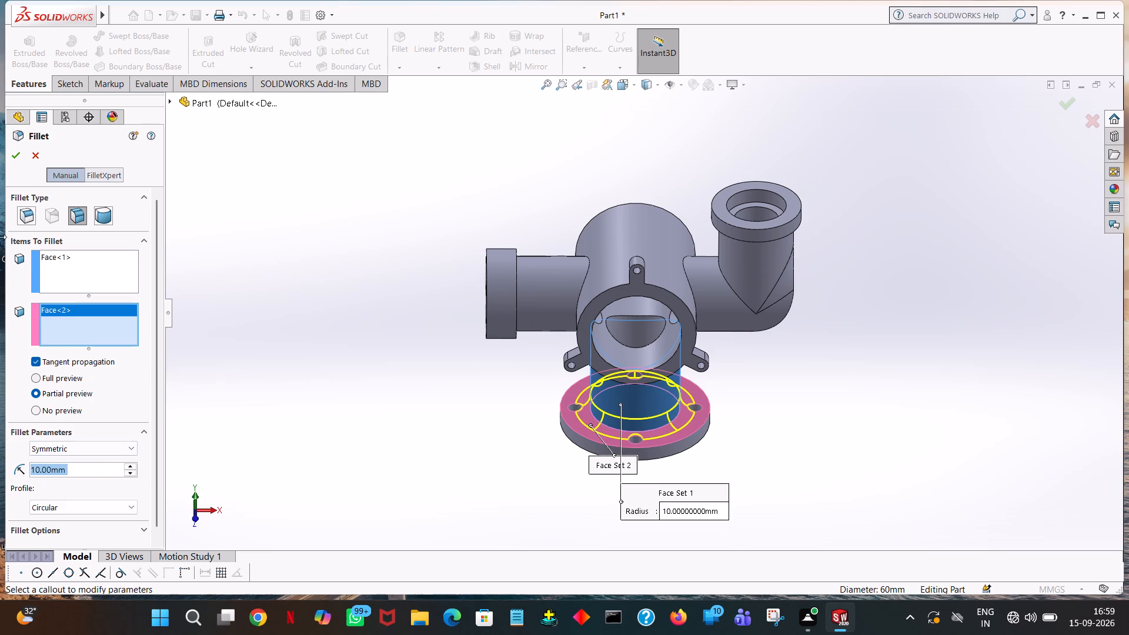
left_click(15, 155)
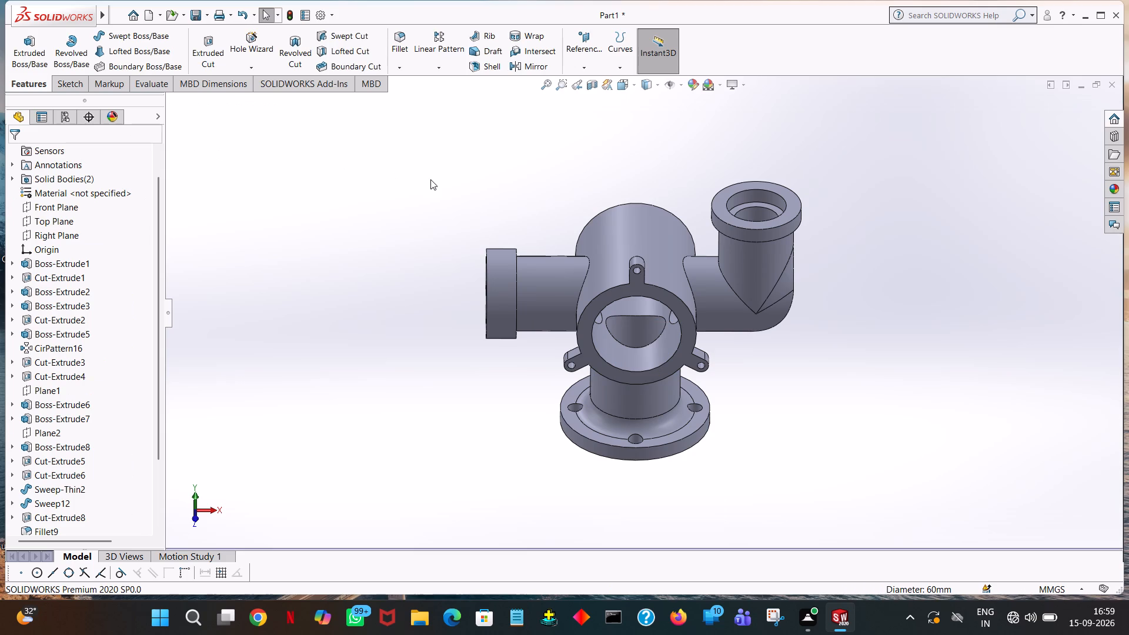
Try a 10 mm face fillet between the straight side branch's collar shoulder and its pipe's outer face.
middle_click_drag(466, 187, 457, 137)
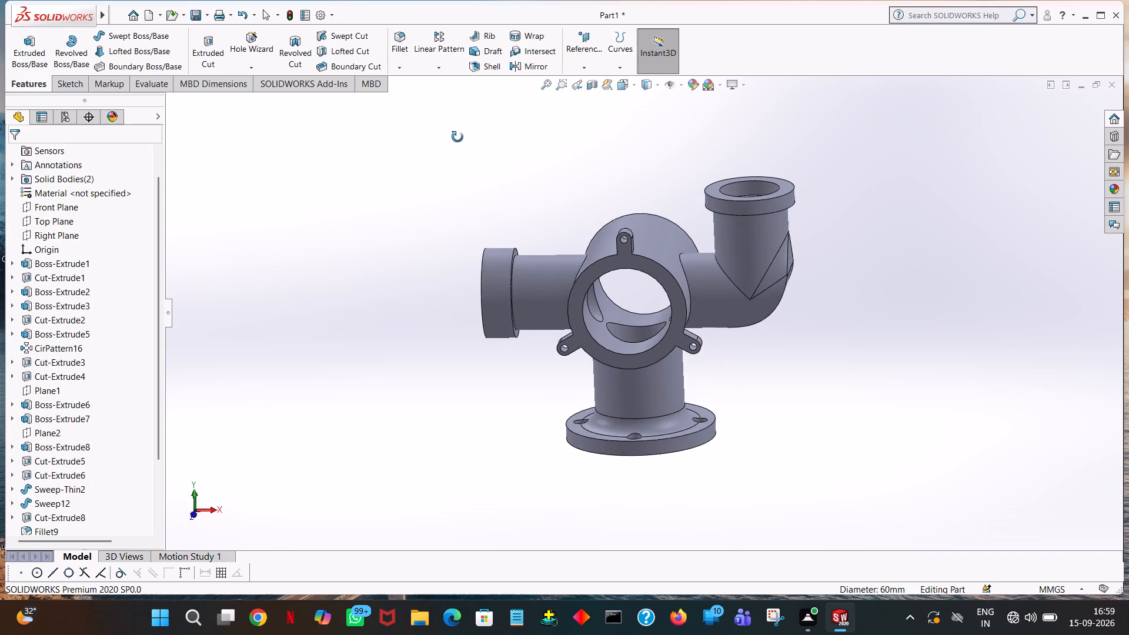
middle_click_drag(457, 137, 457, 136)
middle_click_drag(492, 148, 446, 180)
left_click(401, 47)
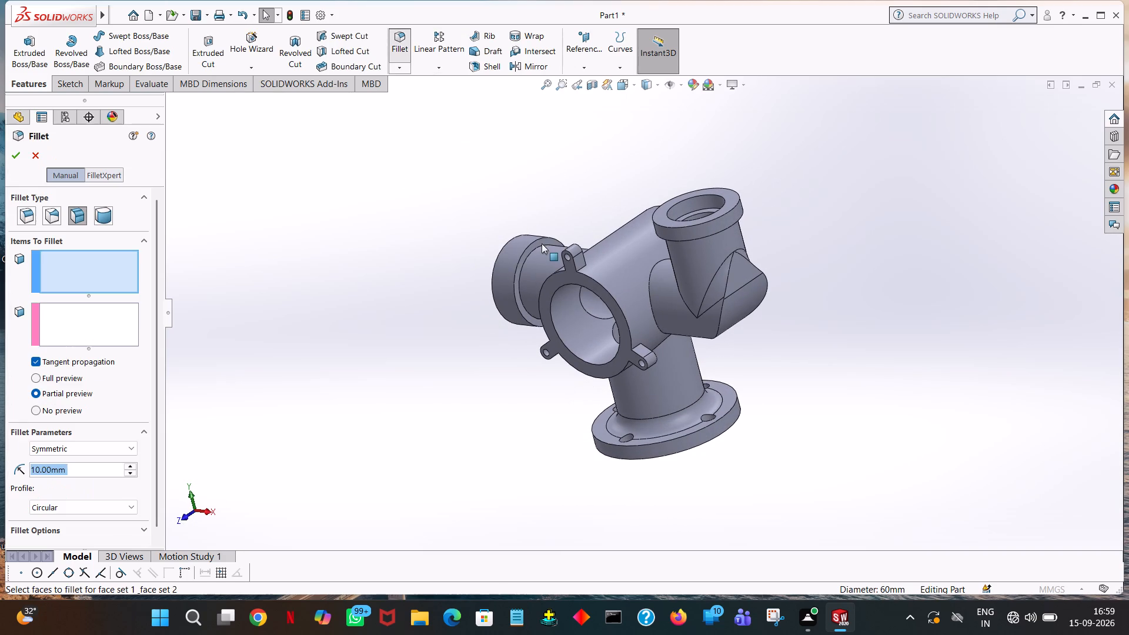
left_click(540, 243)
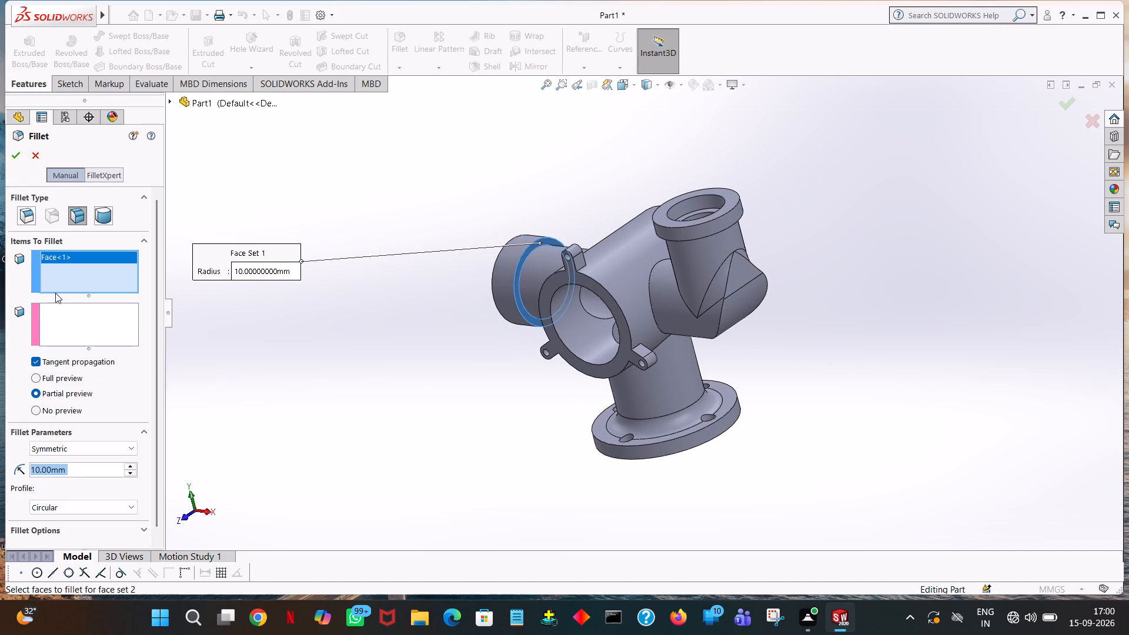
left_click(82, 335)
left_click(539, 258)
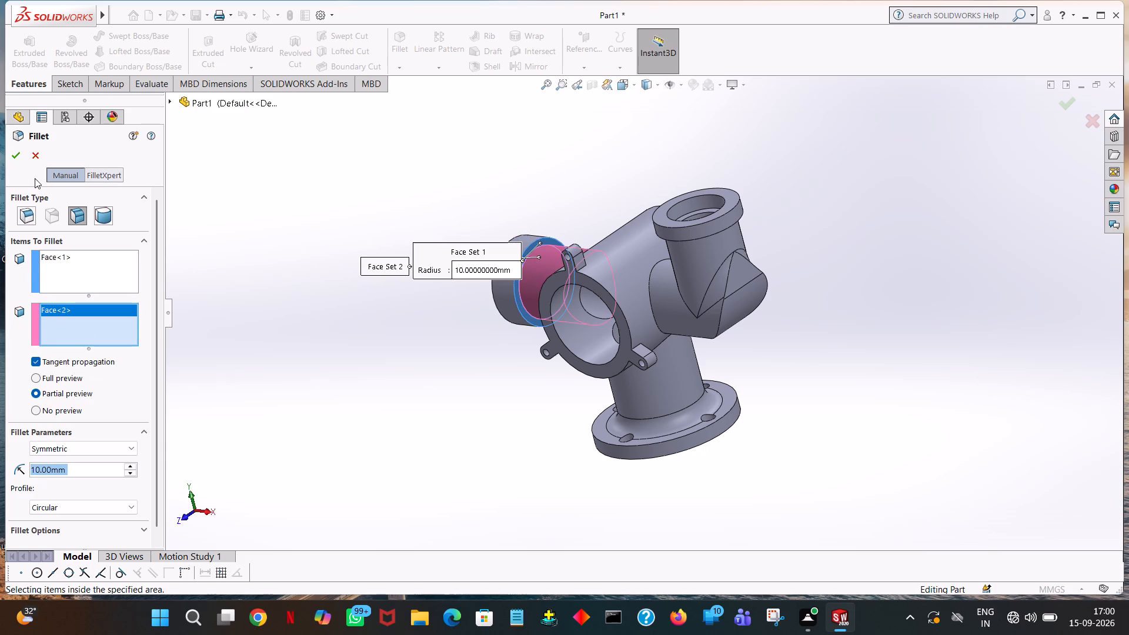
left_click(12, 151)
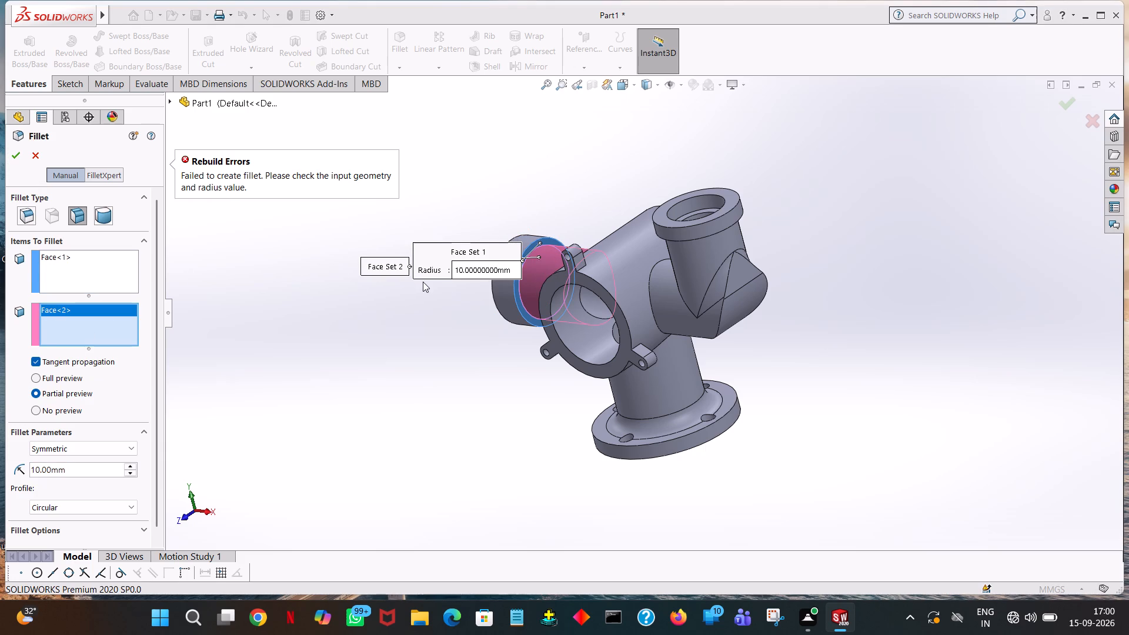
Set the collar shoulder fillet's radius to 5 mm and create it.
scroll(423, 282, "down", 4, "ctrl")
scroll(699, 308, "down", 3, "ctrl")
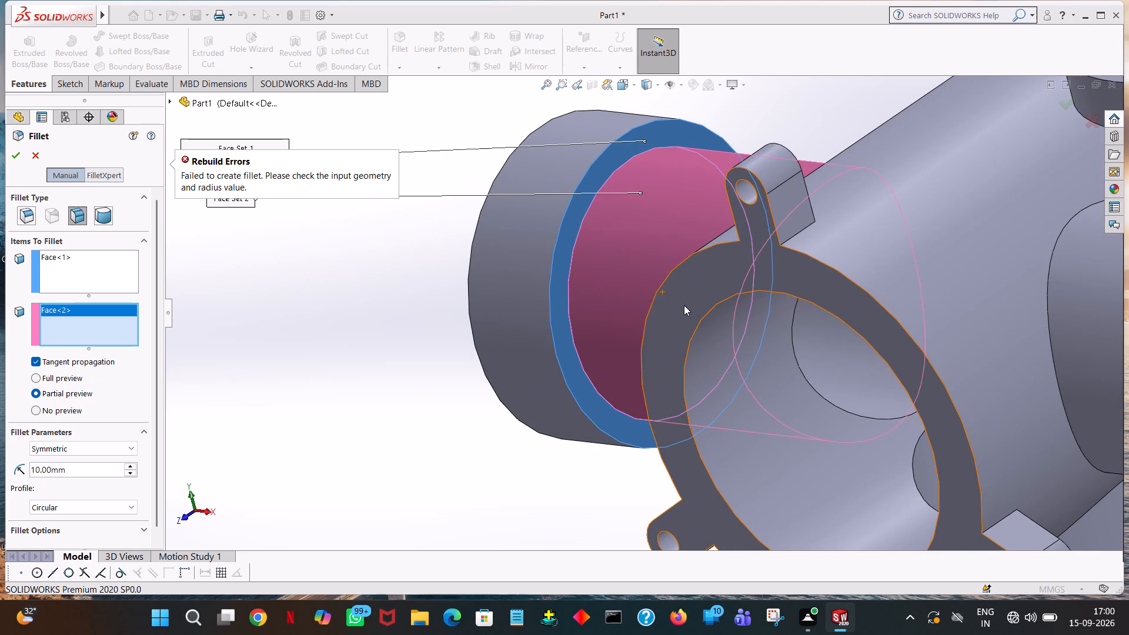
double_click(92, 464)
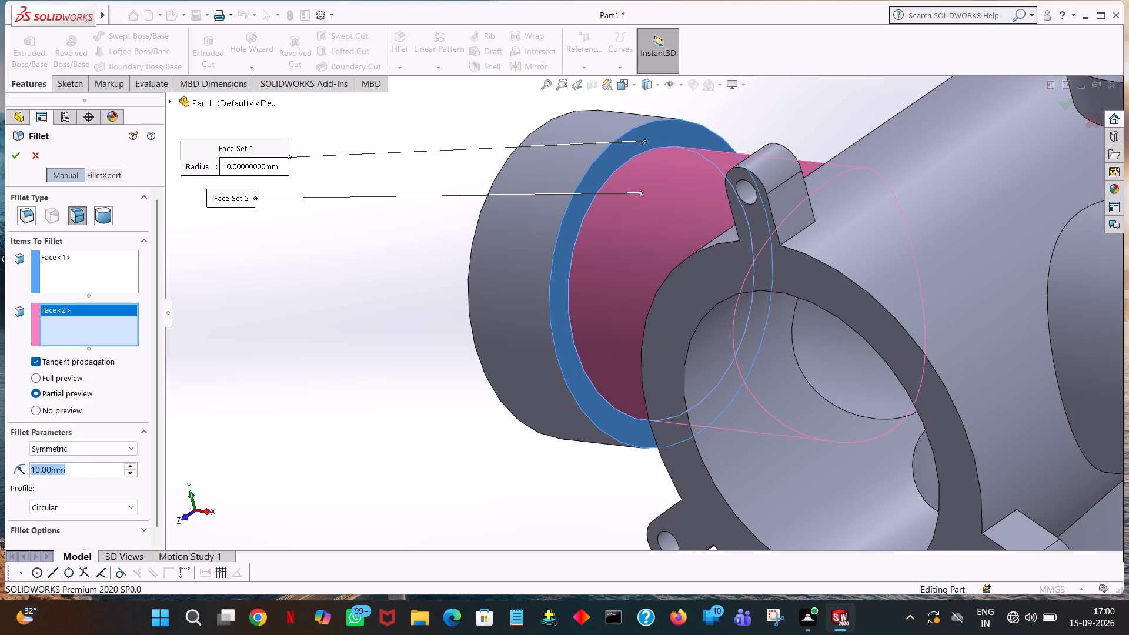
key("5")
left_click(322, 373)
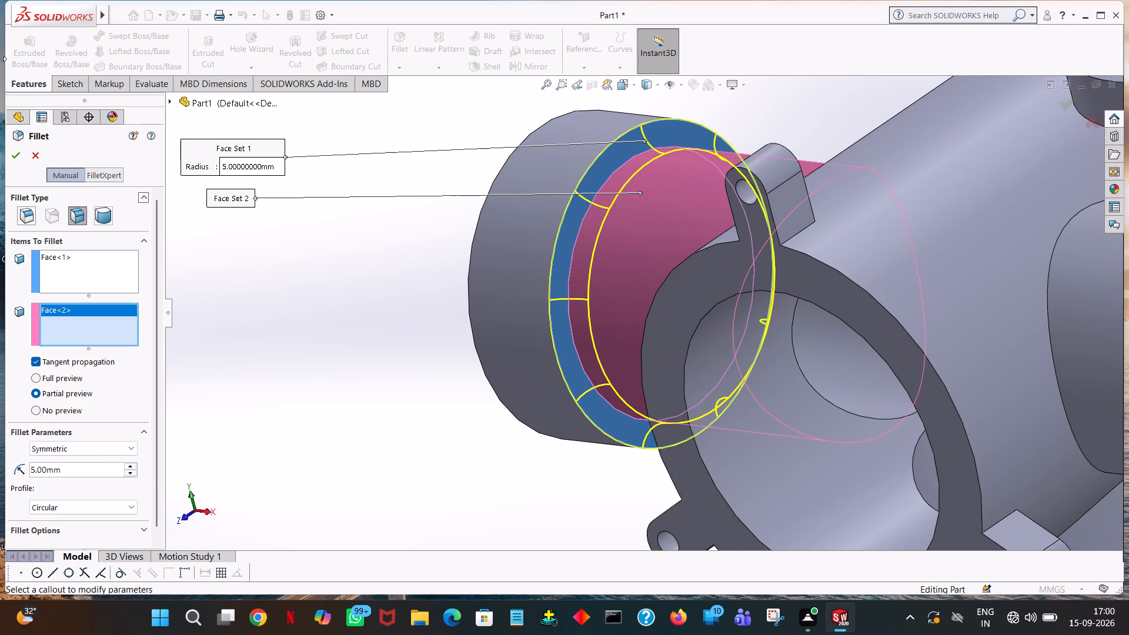
left_click(22, 155)
Add a 10 mm face fillet where the straight side branch's pipe meets the main body's cylindrical outer face.
scroll(420, 209, "down", 7, "ctrl")
scroll(420, 209, "up", 11, "ctrl")
scroll(738, 276, "up", 1, "ctrl")
middle_click_drag(1013, 479, 1014, 480)
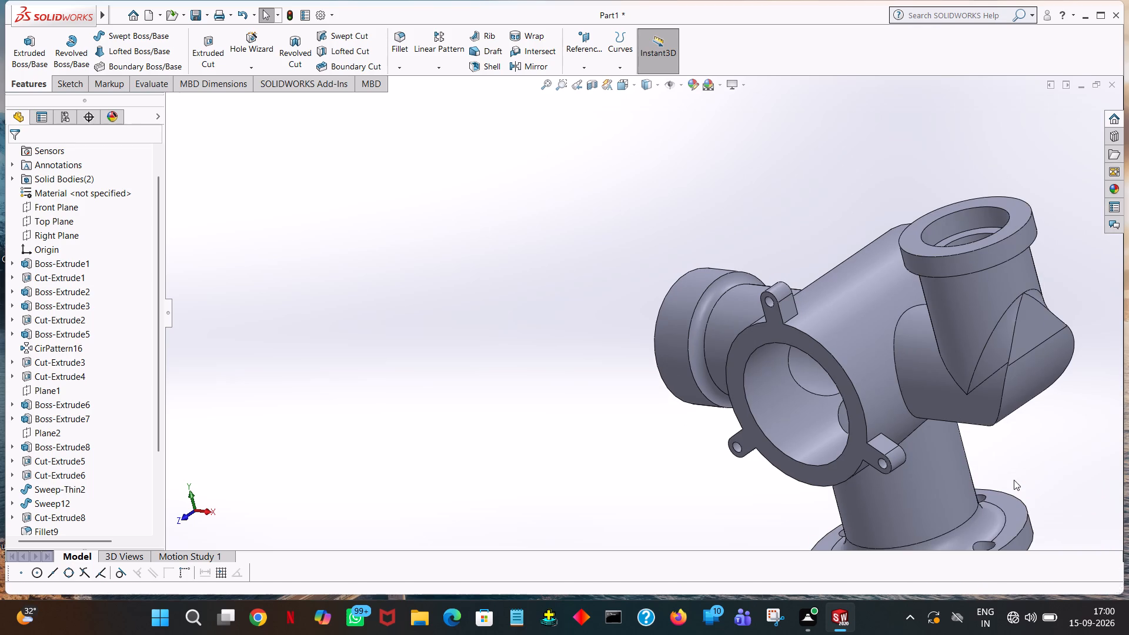
middle_click_drag(1014, 480, 1078, 382)
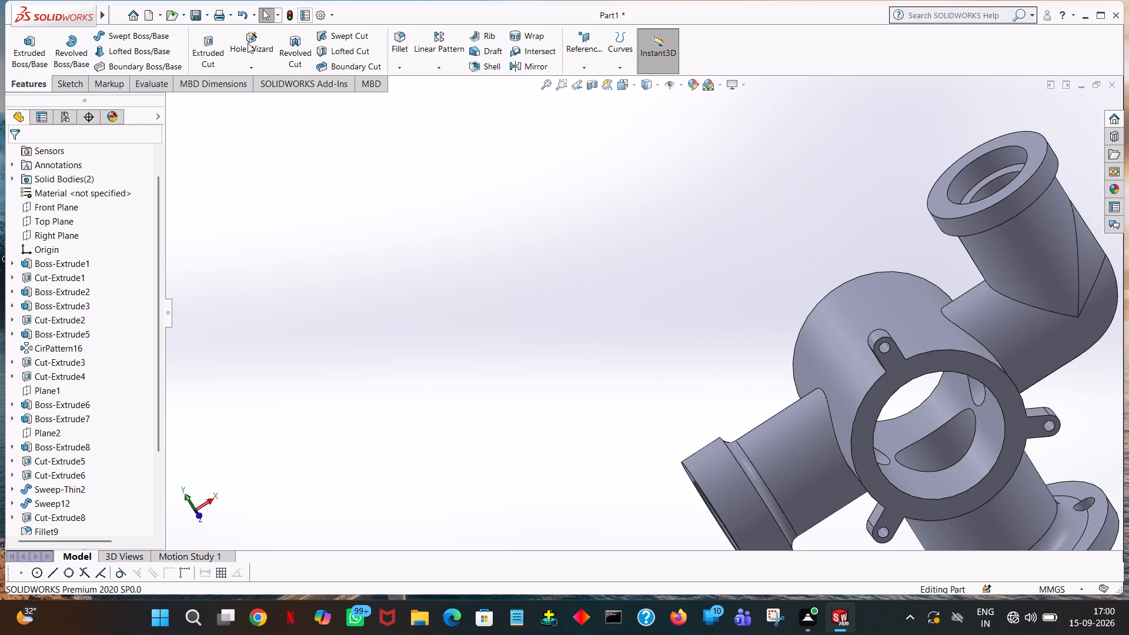
left_click(399, 45)
left_click(839, 367)
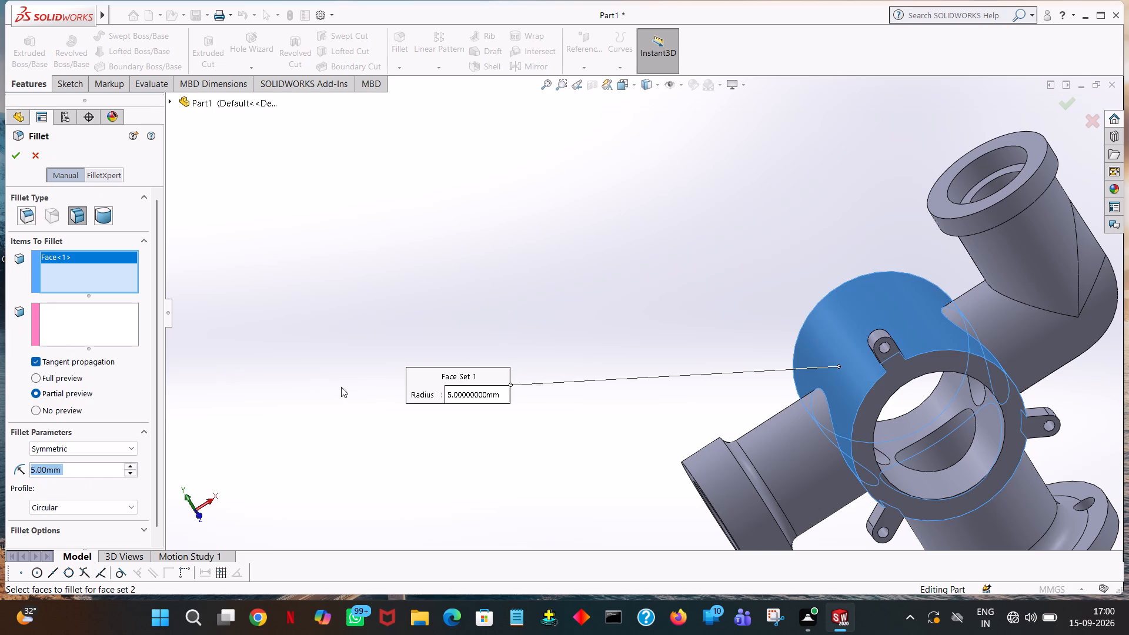
left_click(116, 337)
left_click(812, 443)
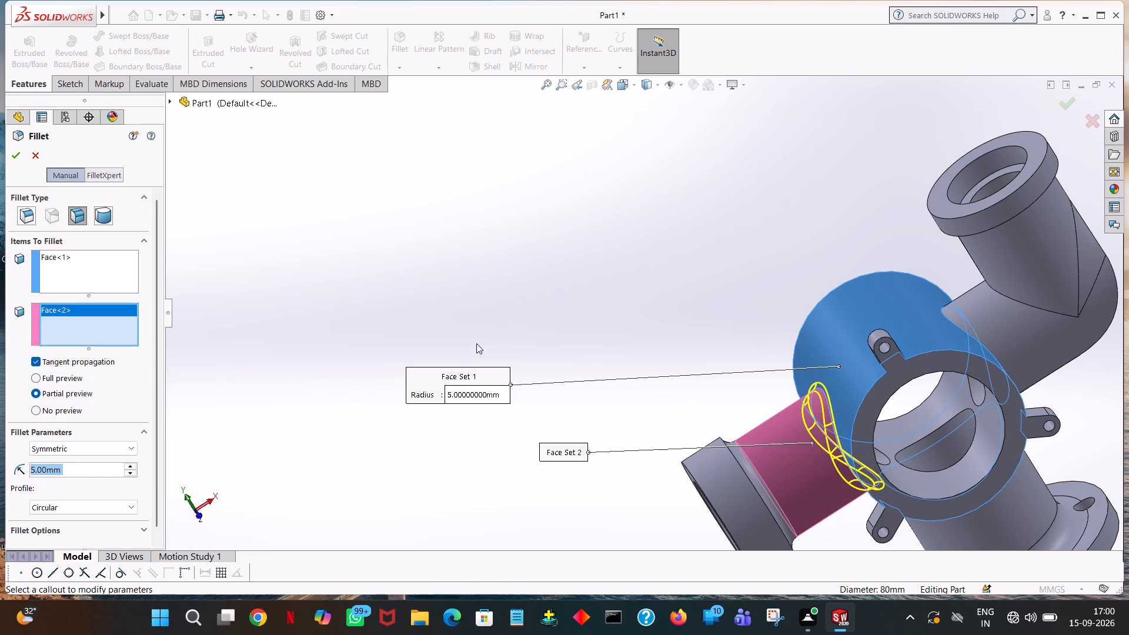
middle_click_drag(482, 340, 535, 270)
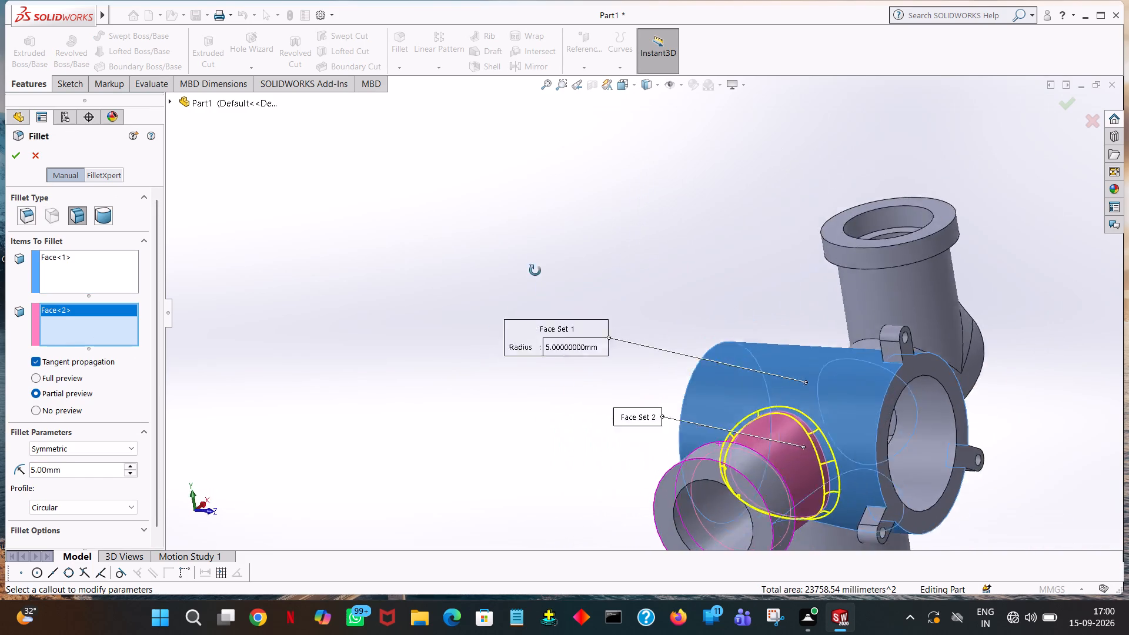
middle_click_drag(535, 270, 559, 306)
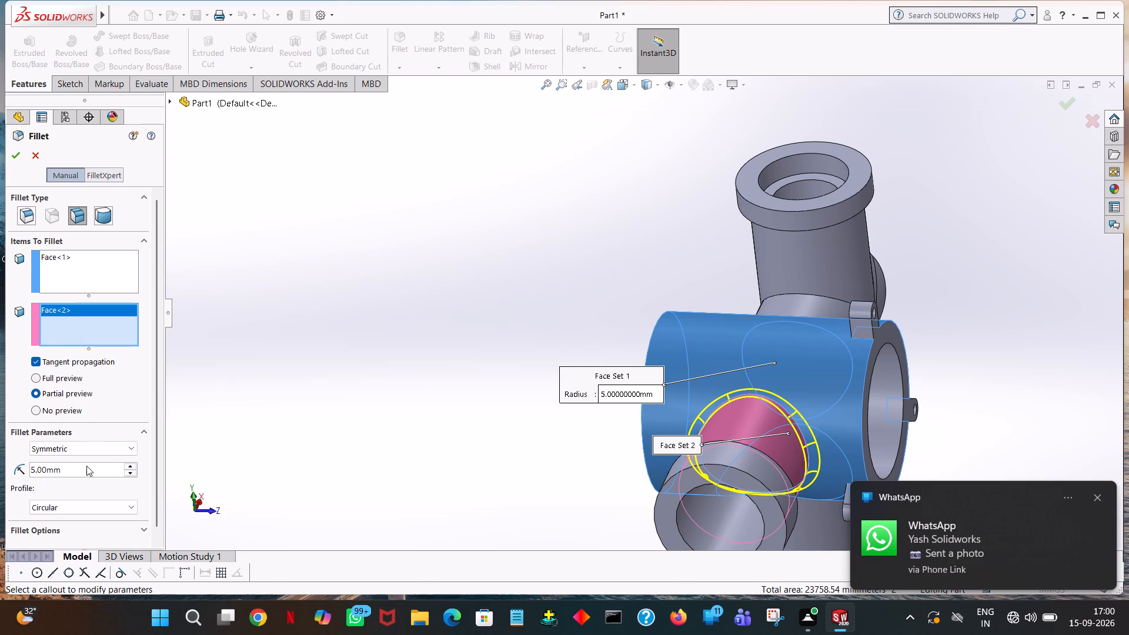
double_click(110, 468)
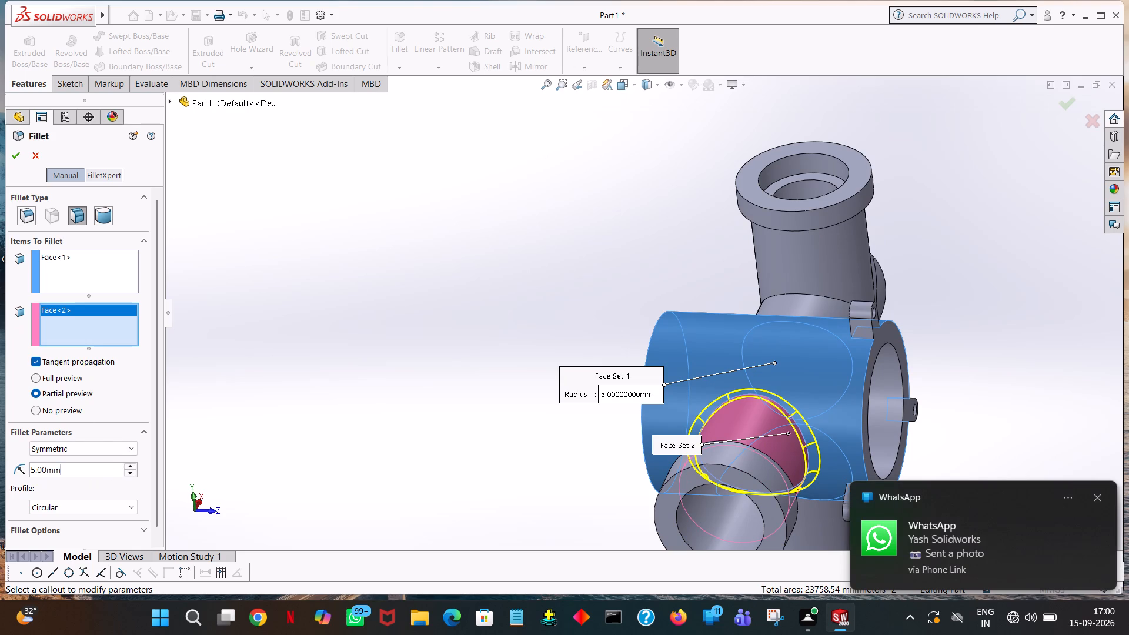
key("1")
key("0")
left_click(376, 208)
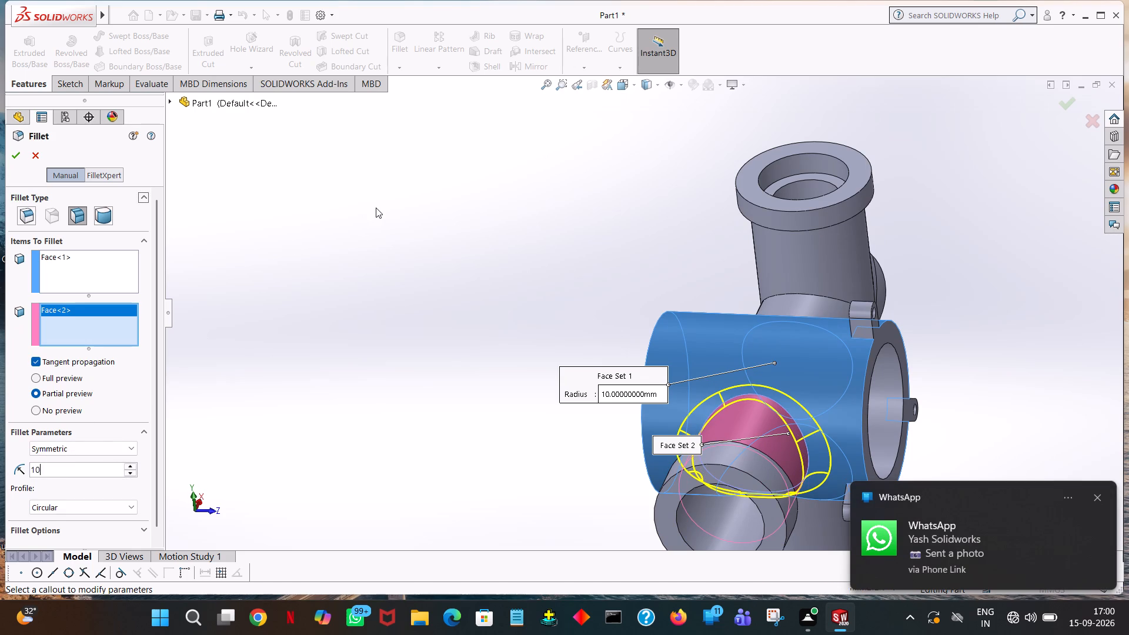
left_click(14, 158)
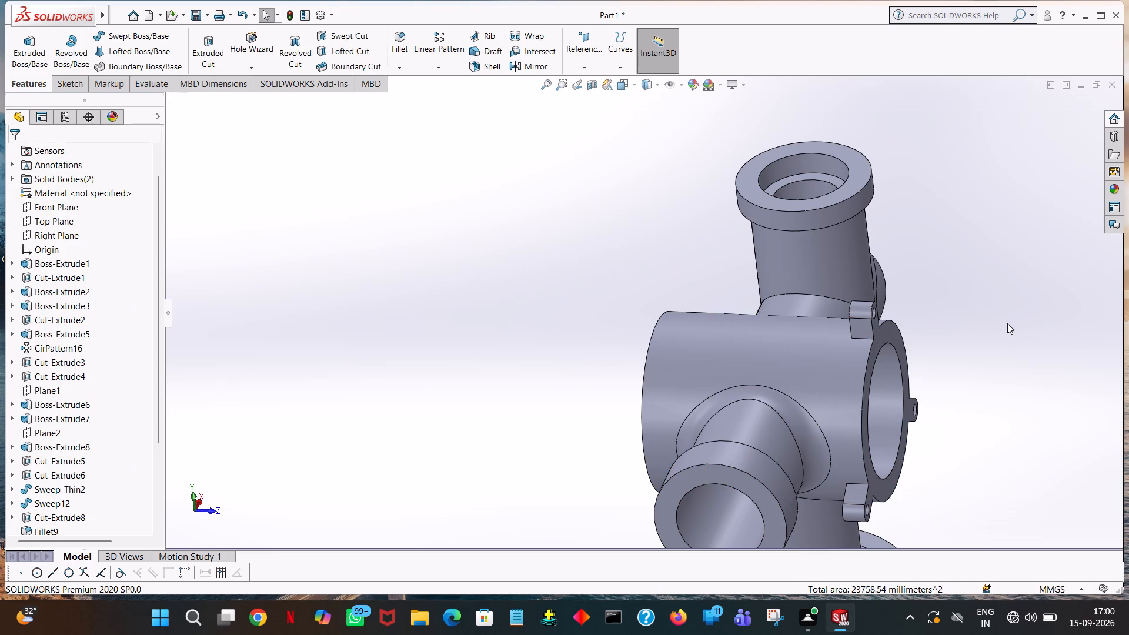
Add a 10 mm face fillet between the elbow branch's outer face and the main body's cylindrical face.
middle_click_drag(1007, 325, 946, 466)
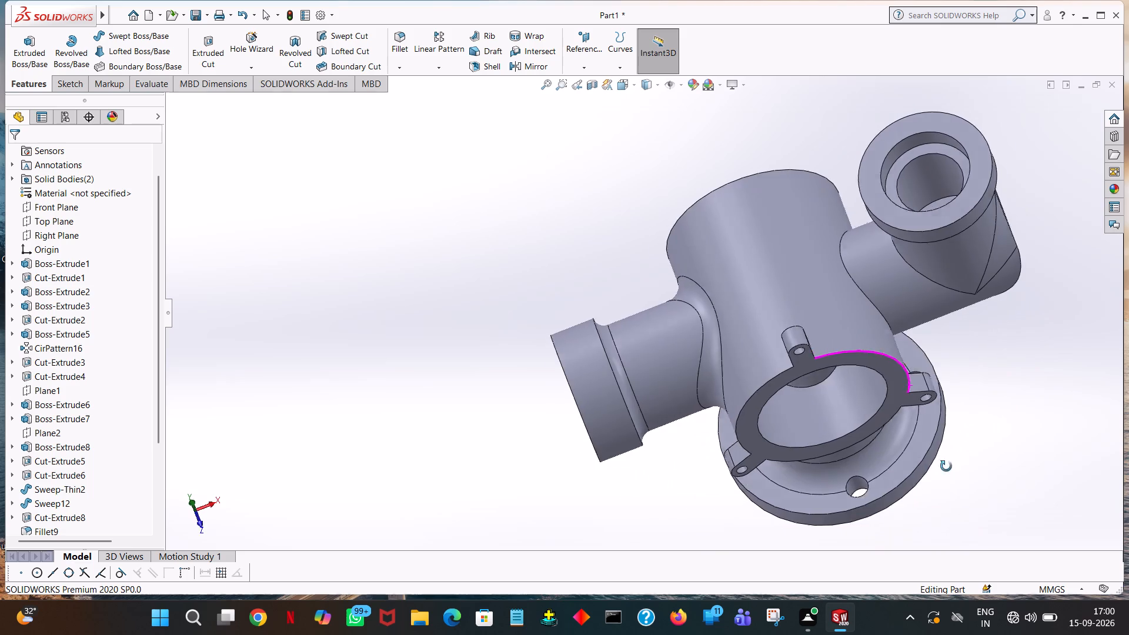
middle_click_drag(946, 466, 934, 360)
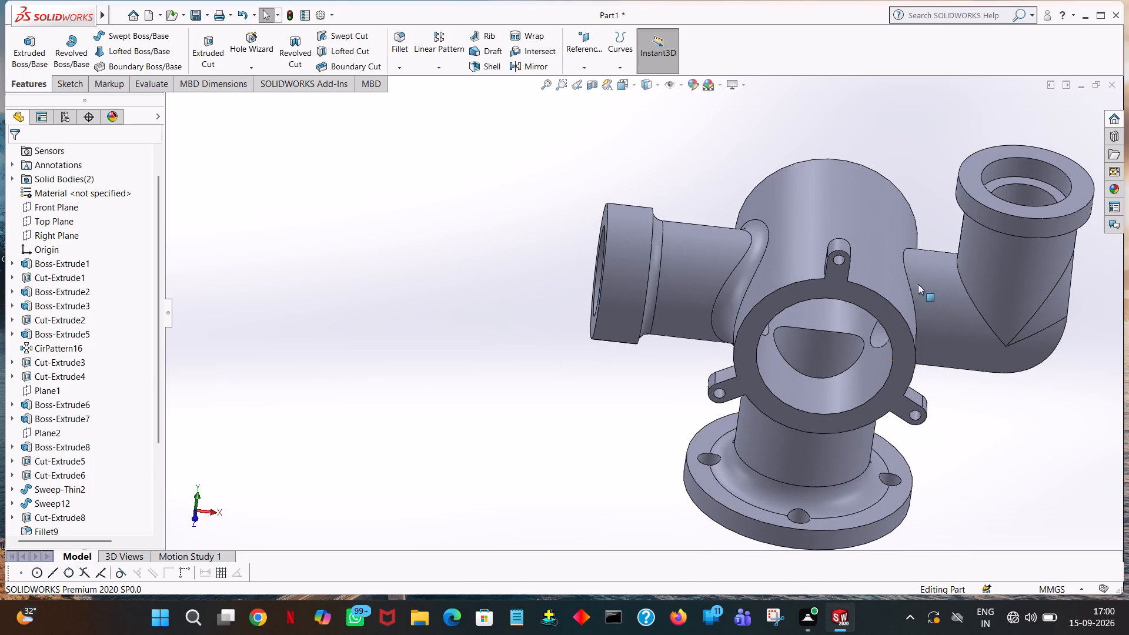
left_click(930, 265)
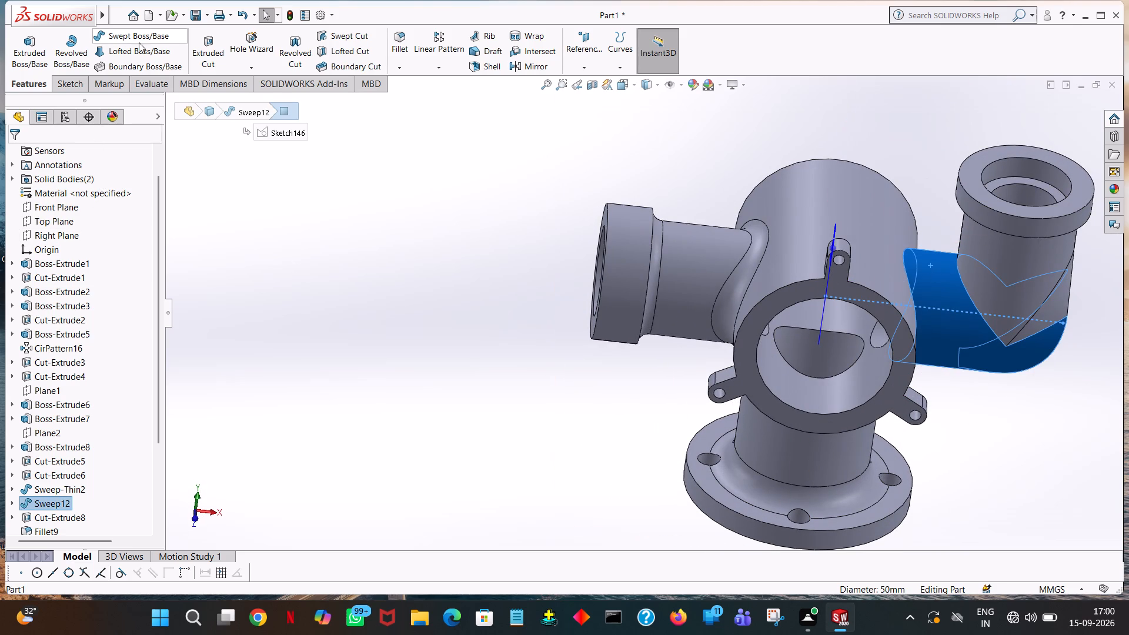
left_click(393, 38)
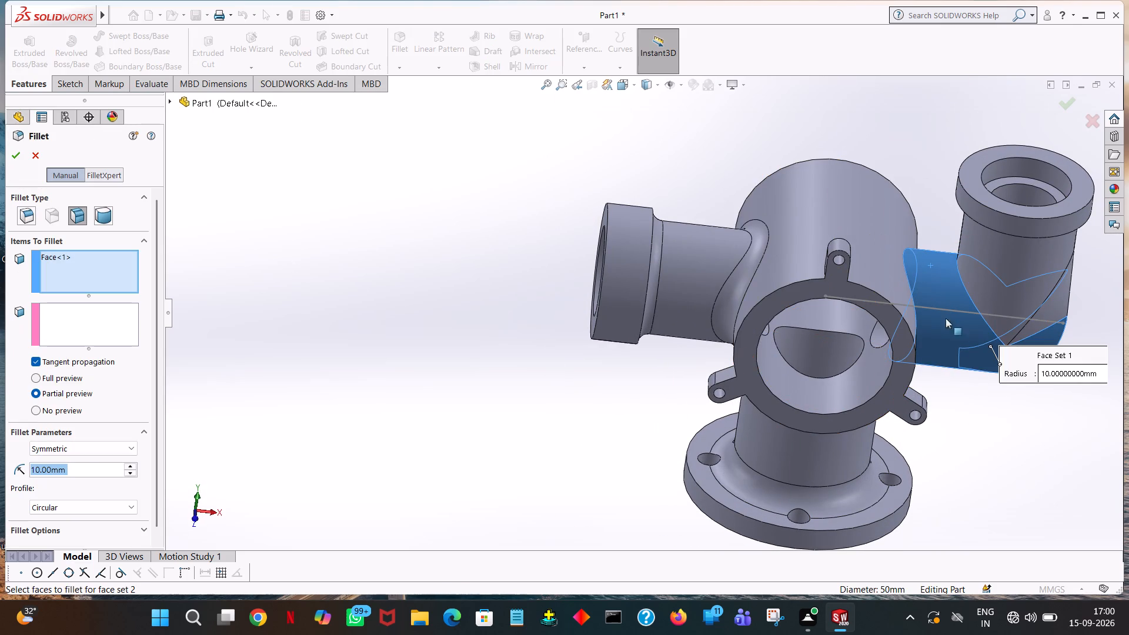
left_click(121, 325)
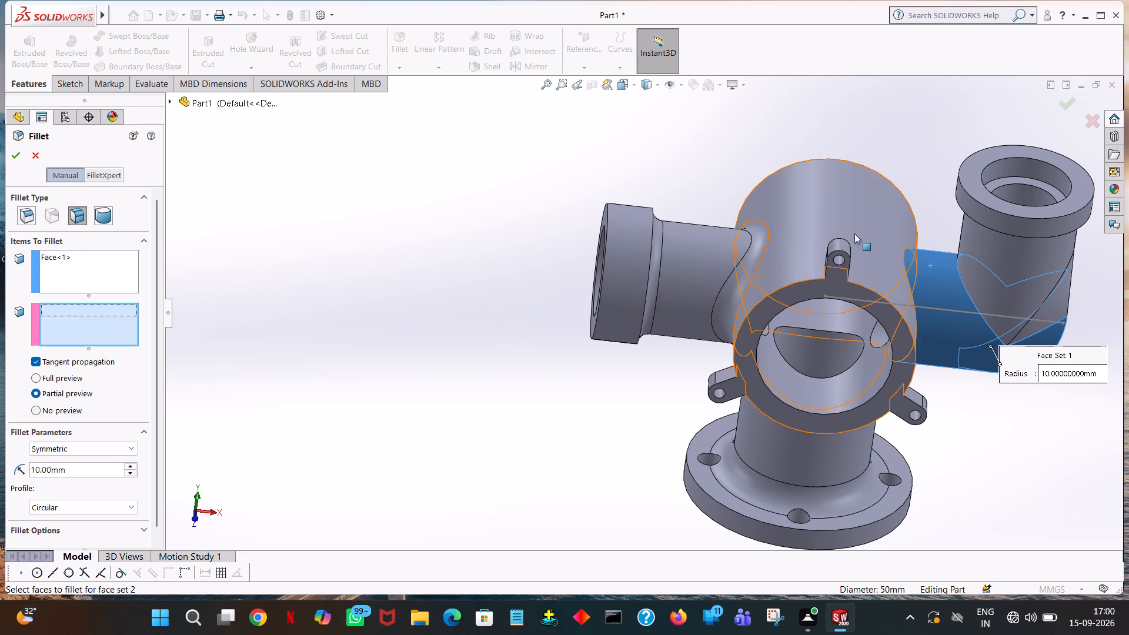
left_click(868, 226)
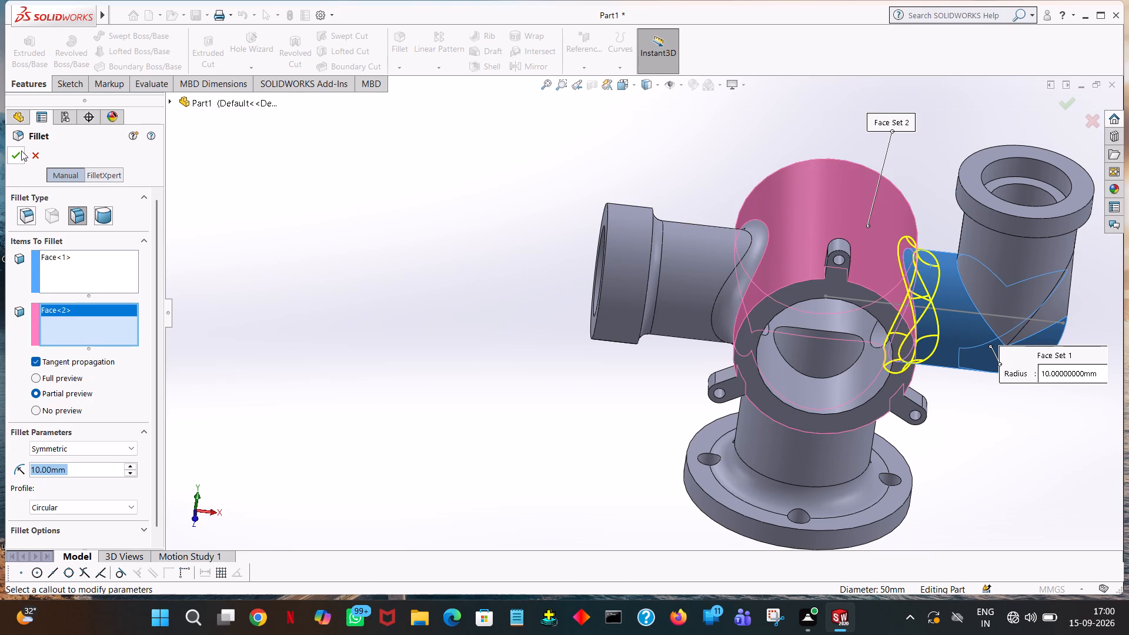
left_click(20, 152)
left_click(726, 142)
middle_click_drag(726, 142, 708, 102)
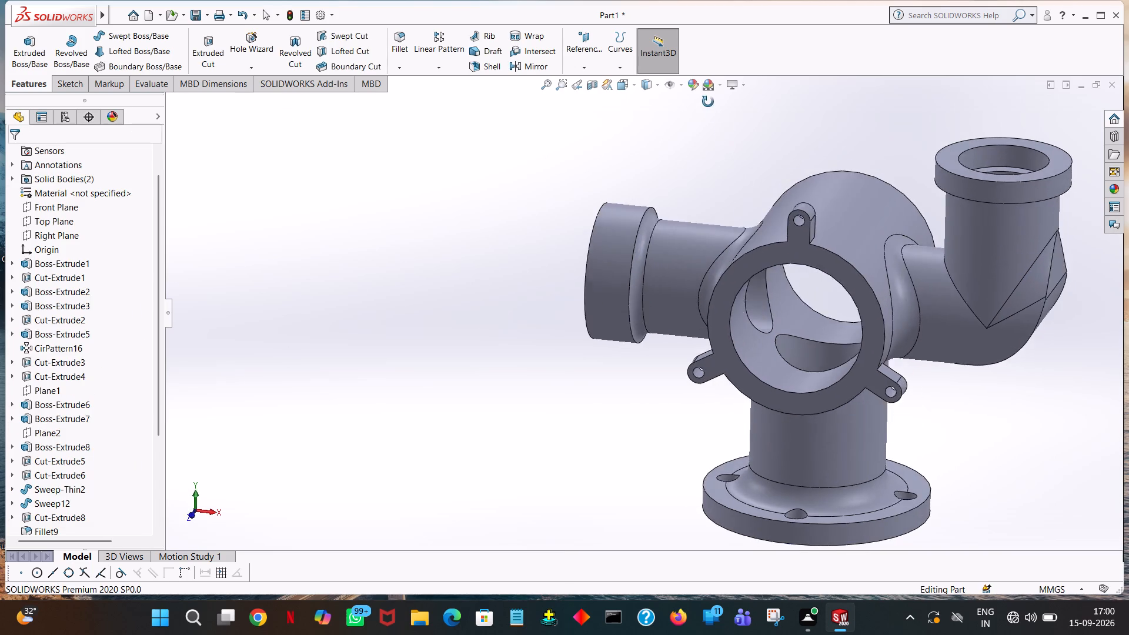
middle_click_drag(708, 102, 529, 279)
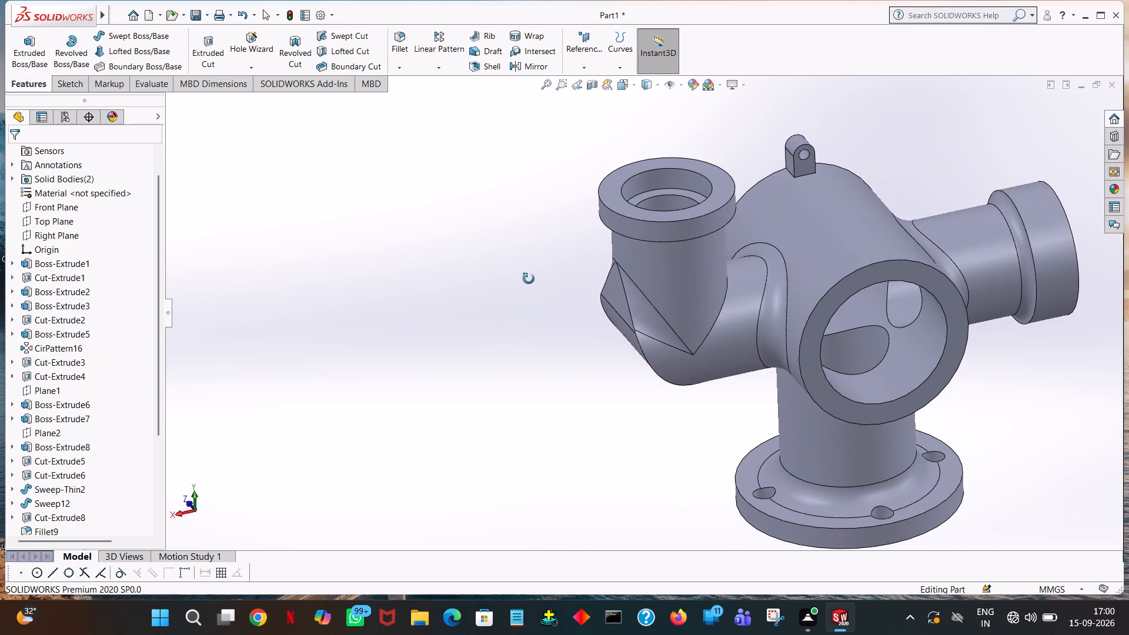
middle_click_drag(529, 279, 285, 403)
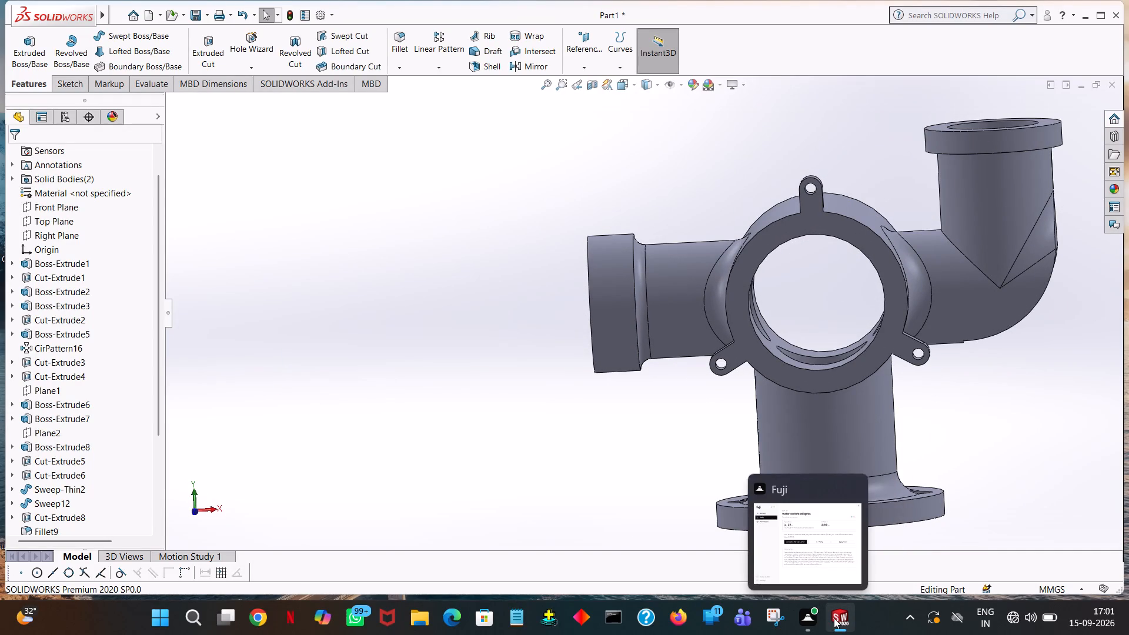
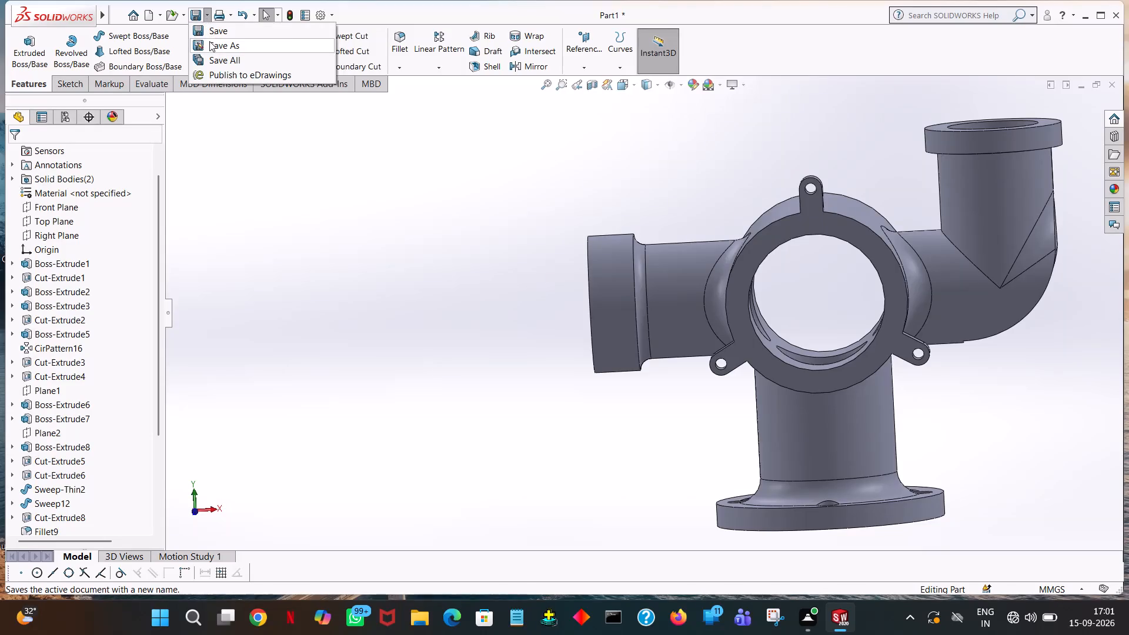
Save the part as "water outlet adaptor" in the "desighn new job" folder.
left_click(209, 41)
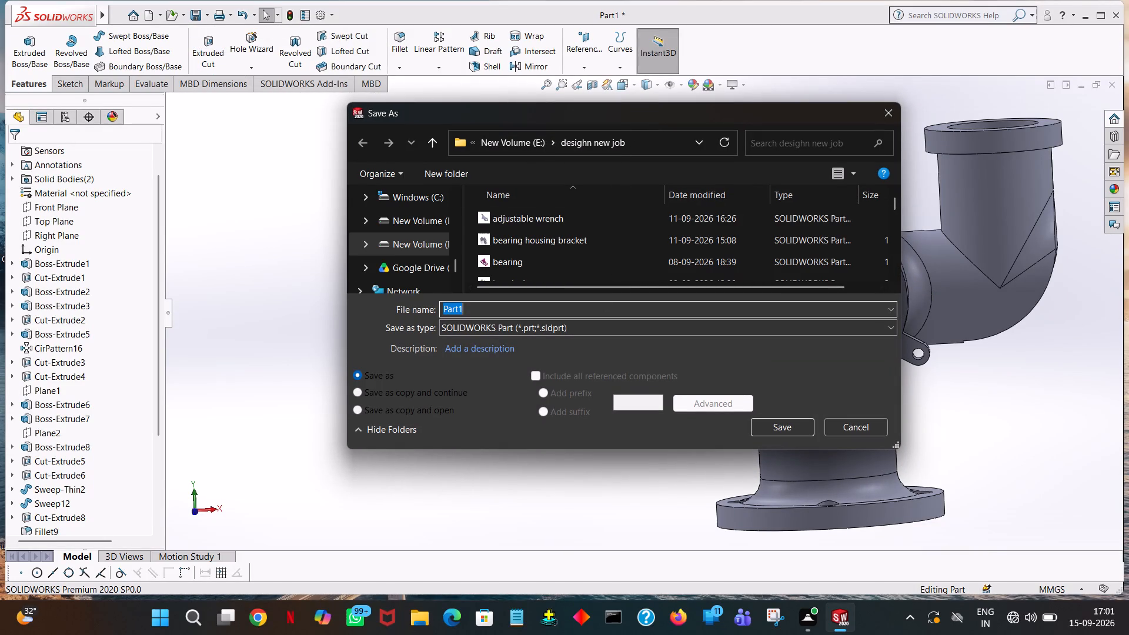
type("water outlet adaptor")
key("Return")
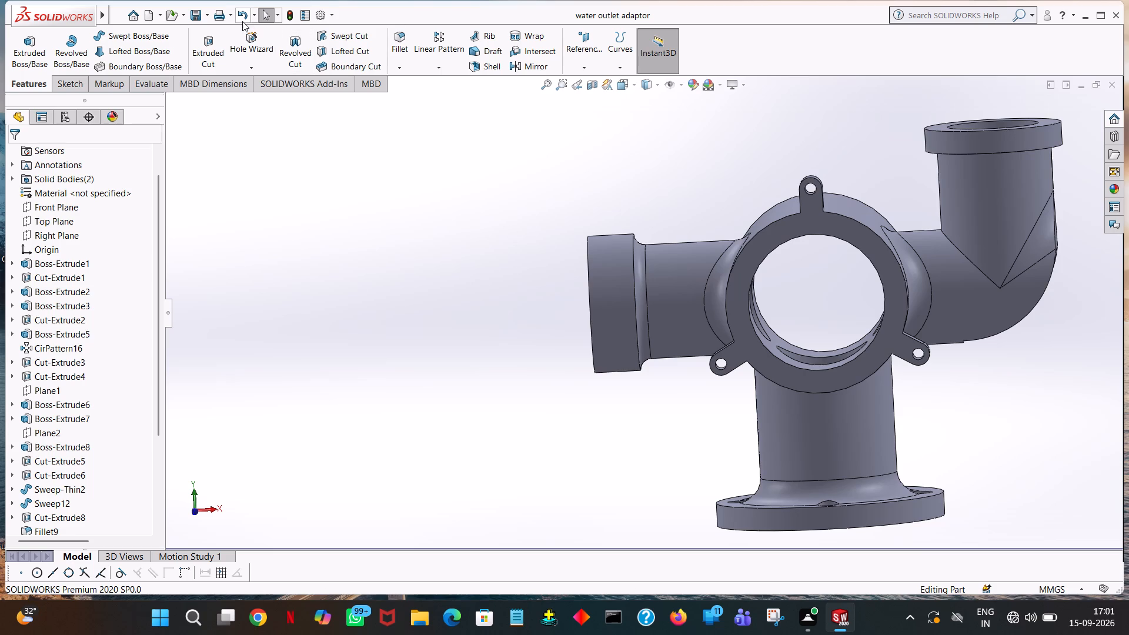
Save a PDF copy of the part, named "water outlet adaptor", in the "pdf new job" folder on drive E.
left_click(211, 15)
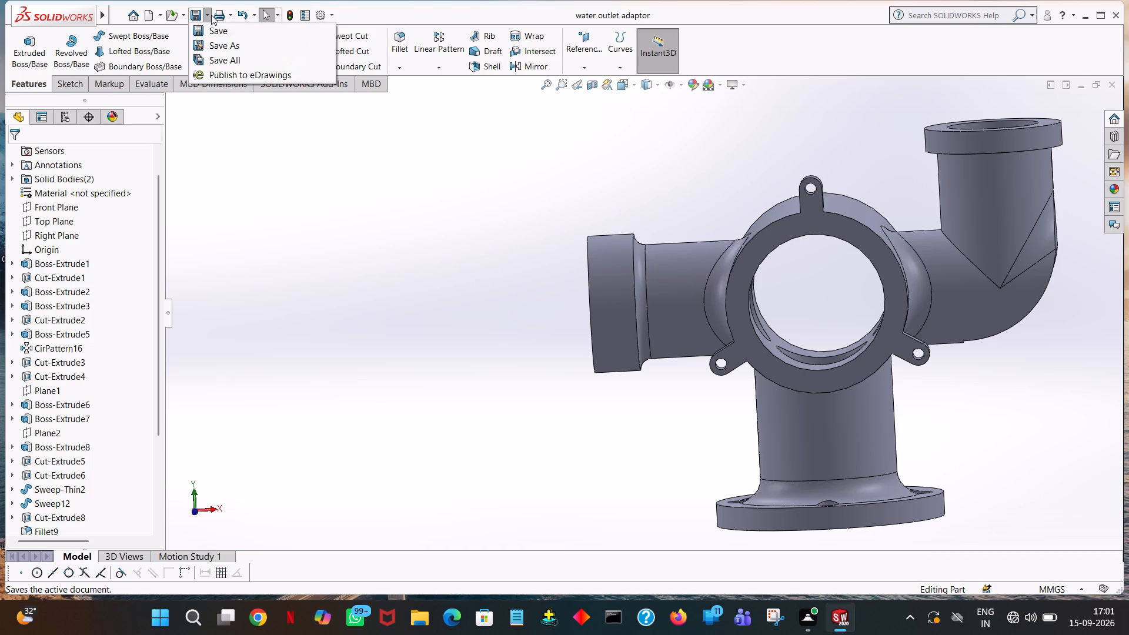
left_click(218, 41)
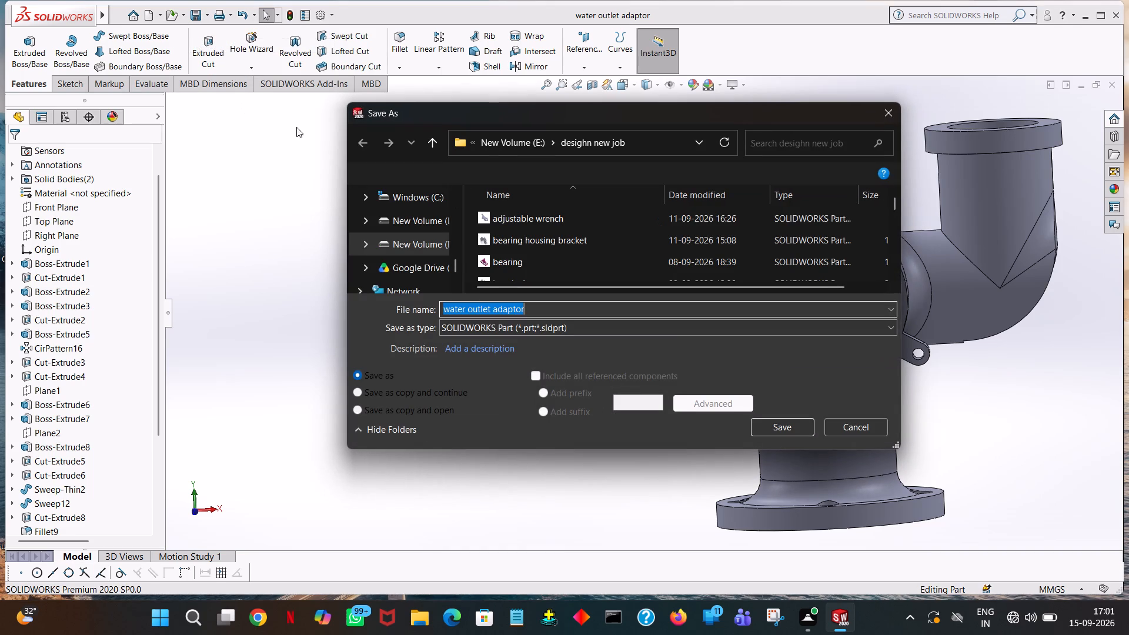
left_click(529, 145)
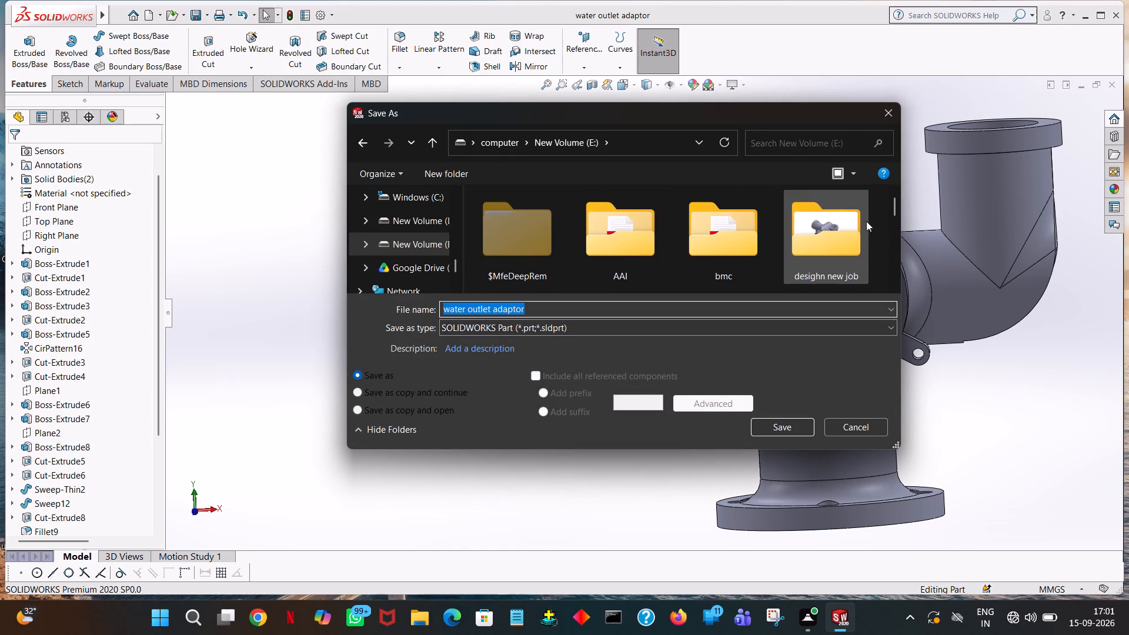
left_click_drag(896, 211, 897, 243)
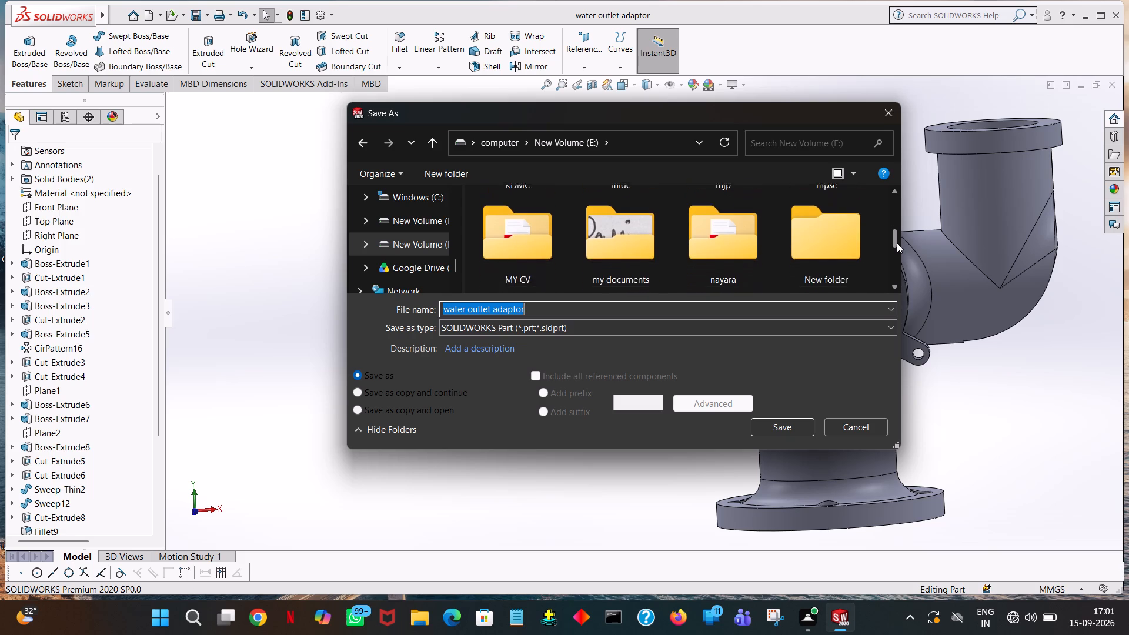
left_click_drag(897, 243, 896, 253)
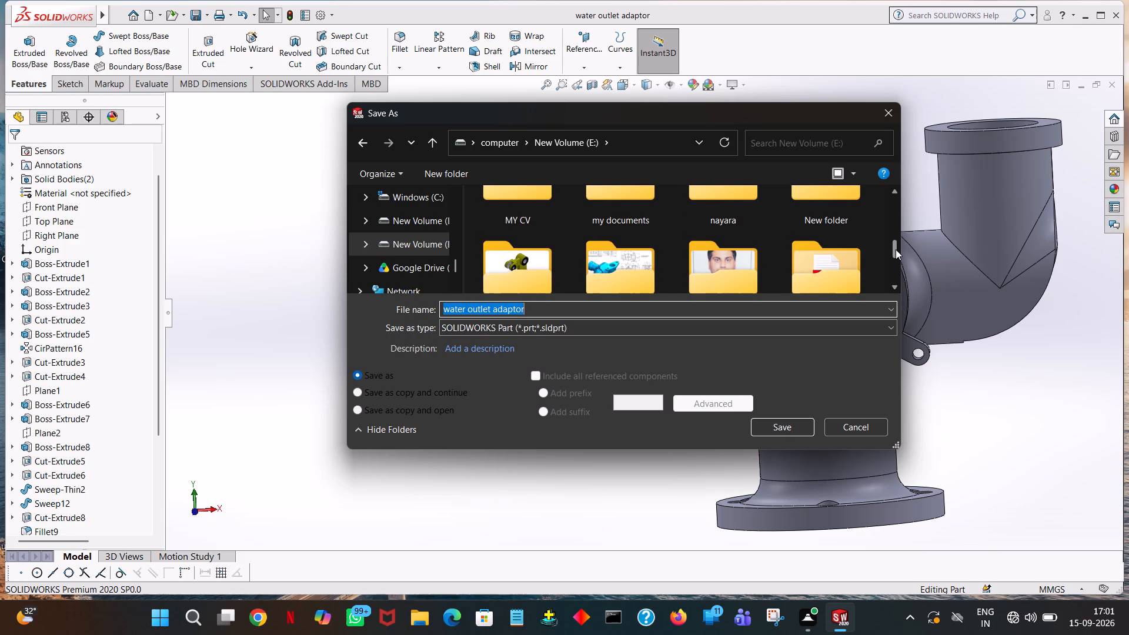
left_click_drag(896, 249, 896, 261)
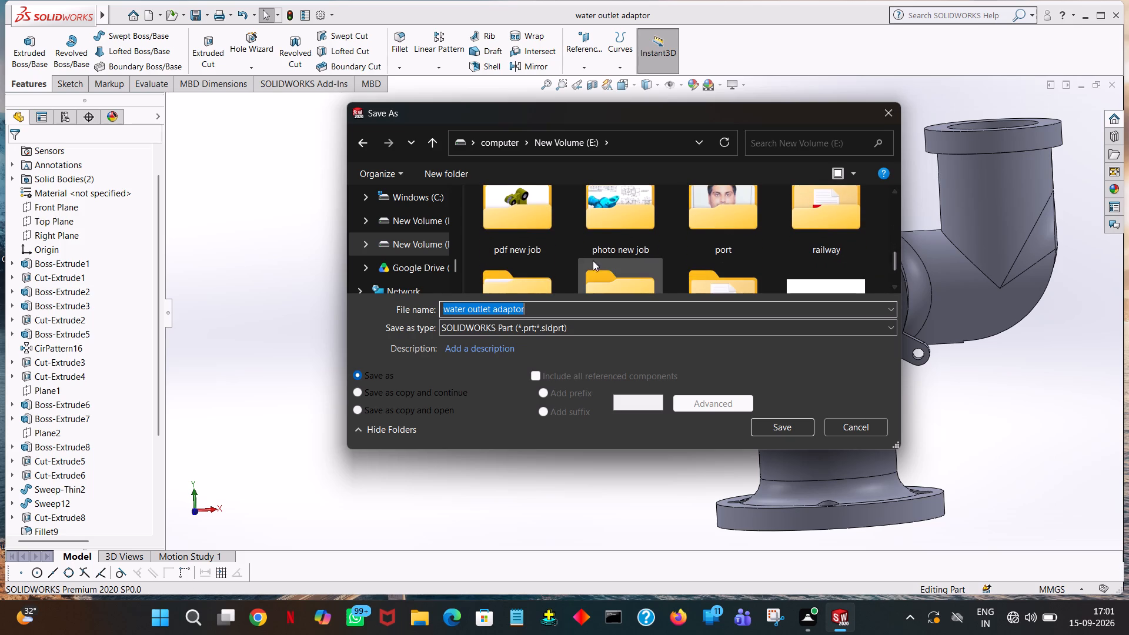
double_click(516, 243)
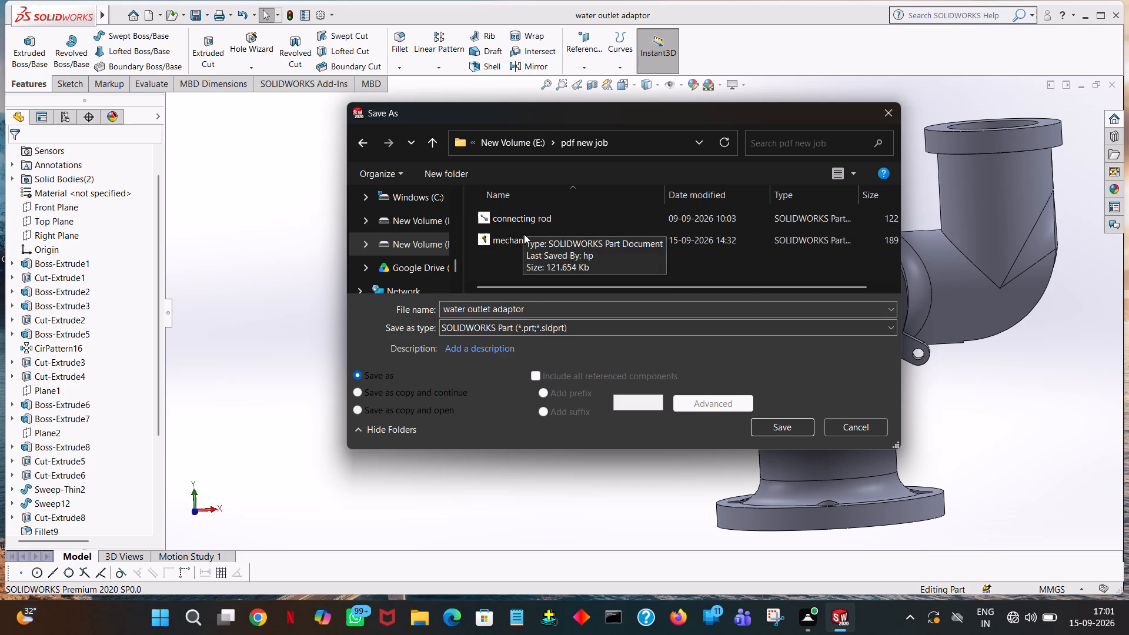
left_click(543, 331)
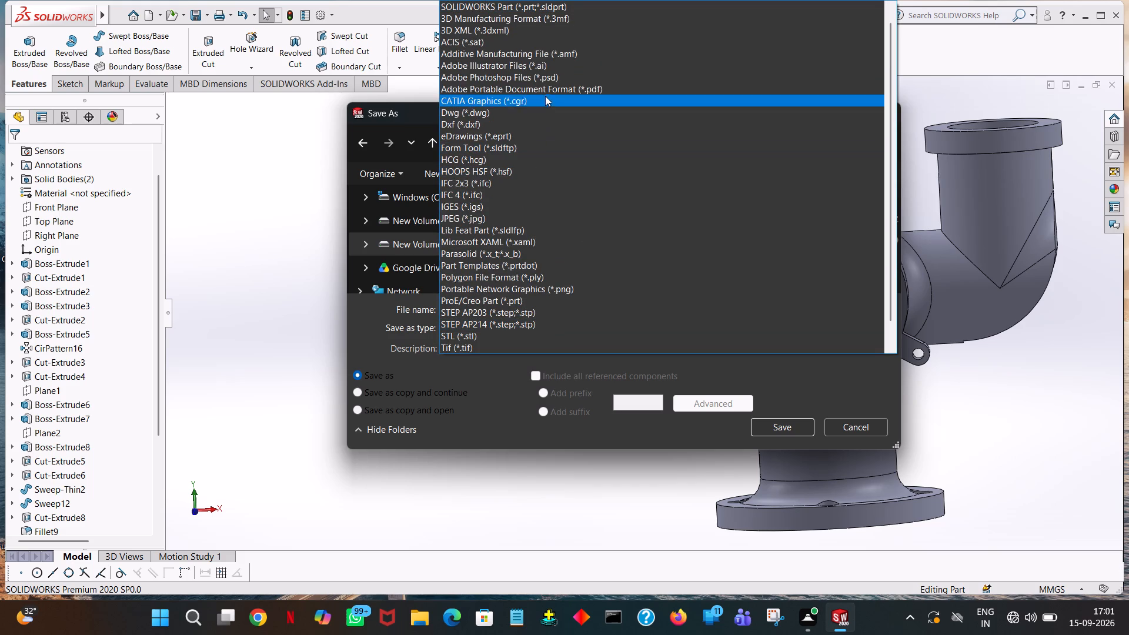
left_click(546, 91)
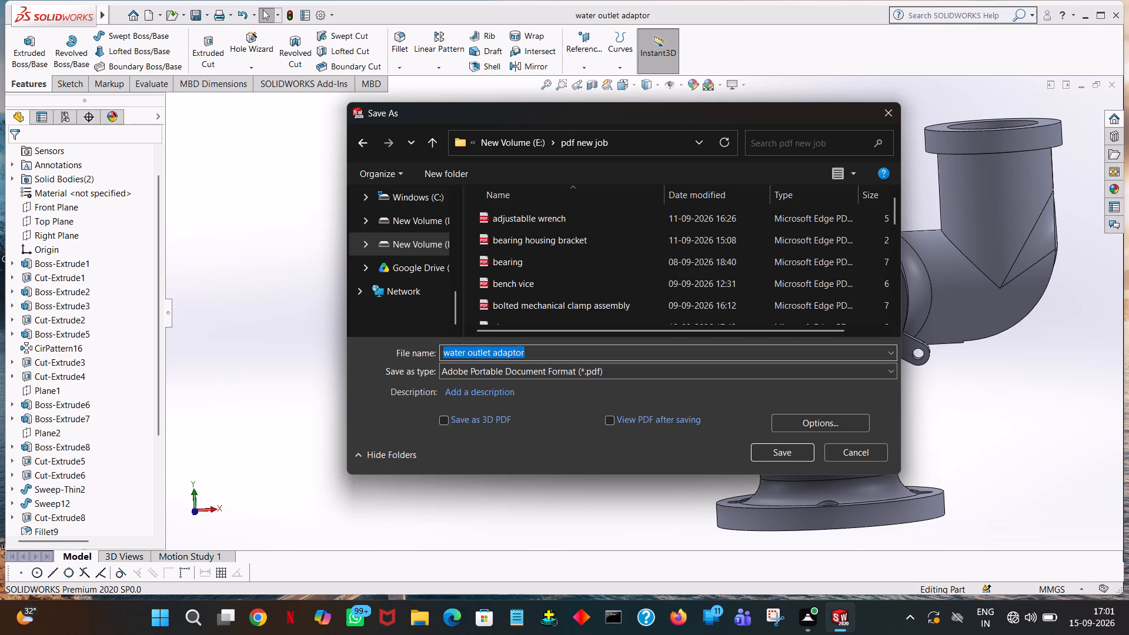
left_click(770, 446)
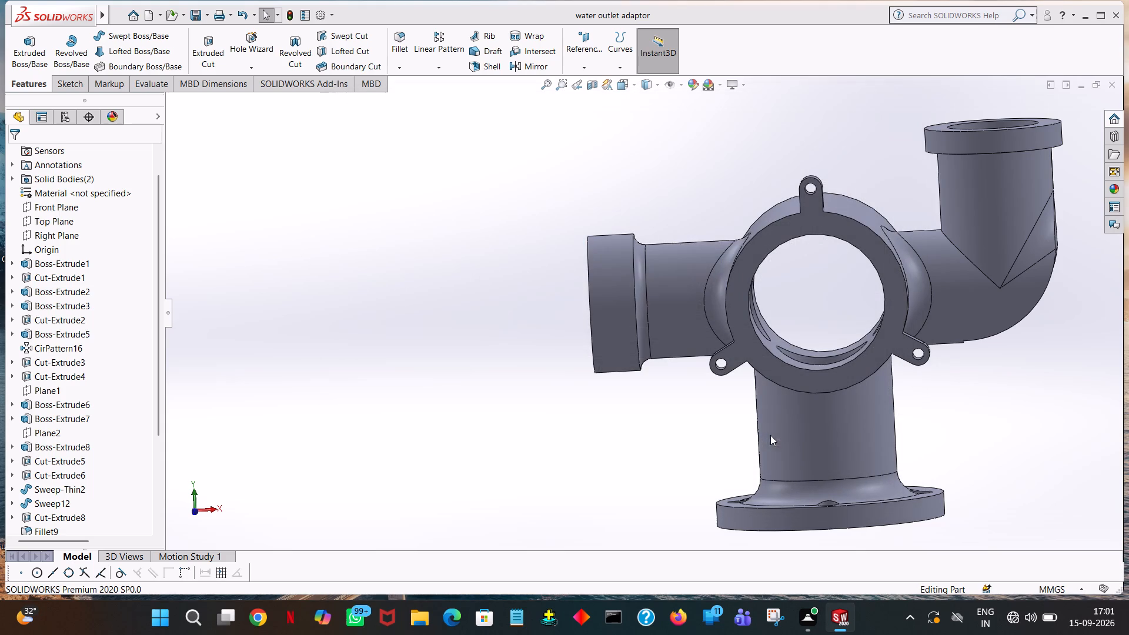